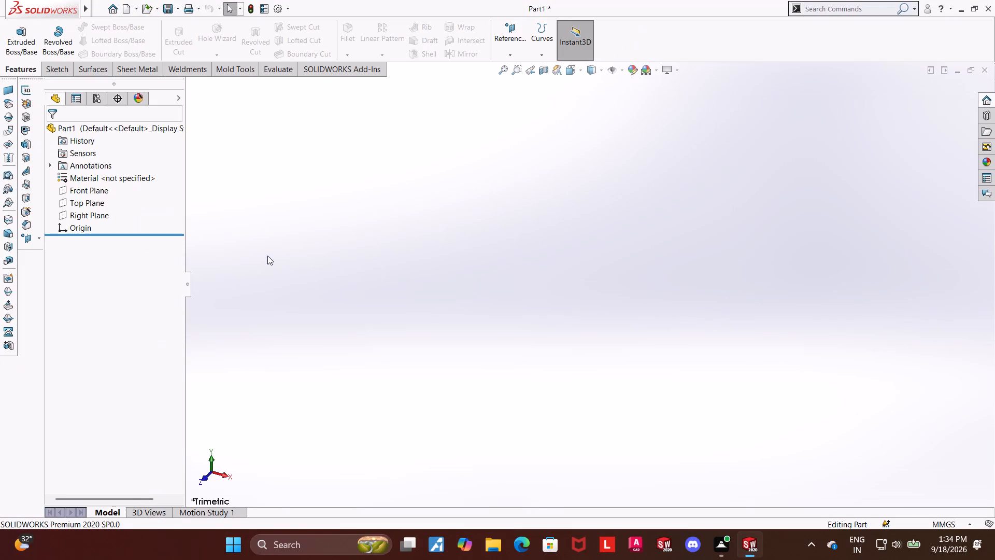
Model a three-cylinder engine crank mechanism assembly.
Start a sketch on the Front Plane and draw a center rectangle about 280 by 154 mm from the origin.
click(77, 193)
click(86, 176)
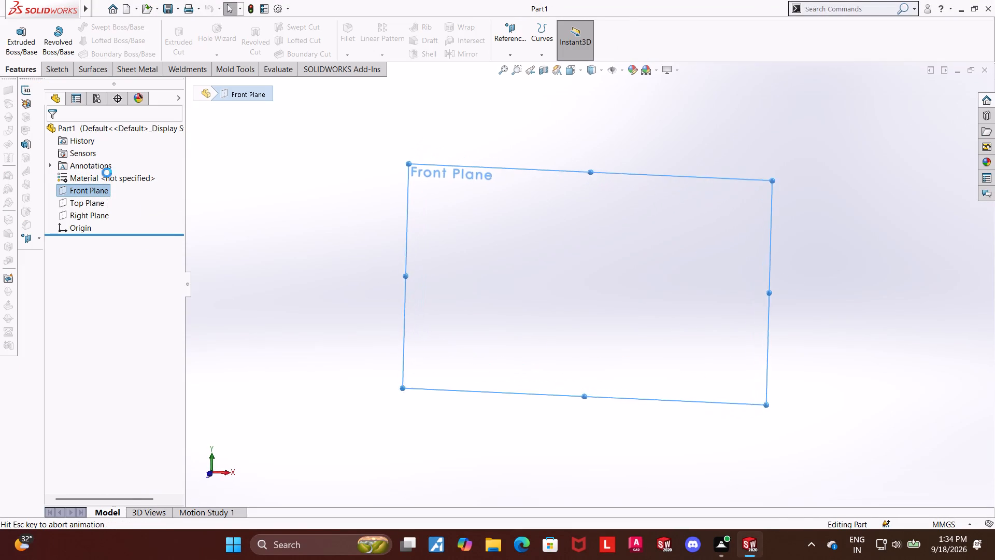
click(107, 40)
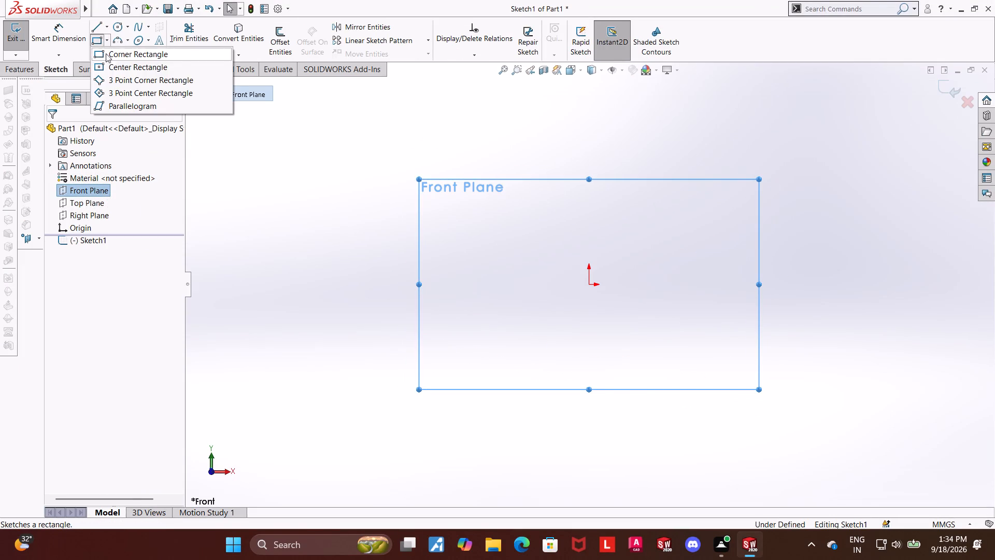
click(108, 70)
click(588, 283)
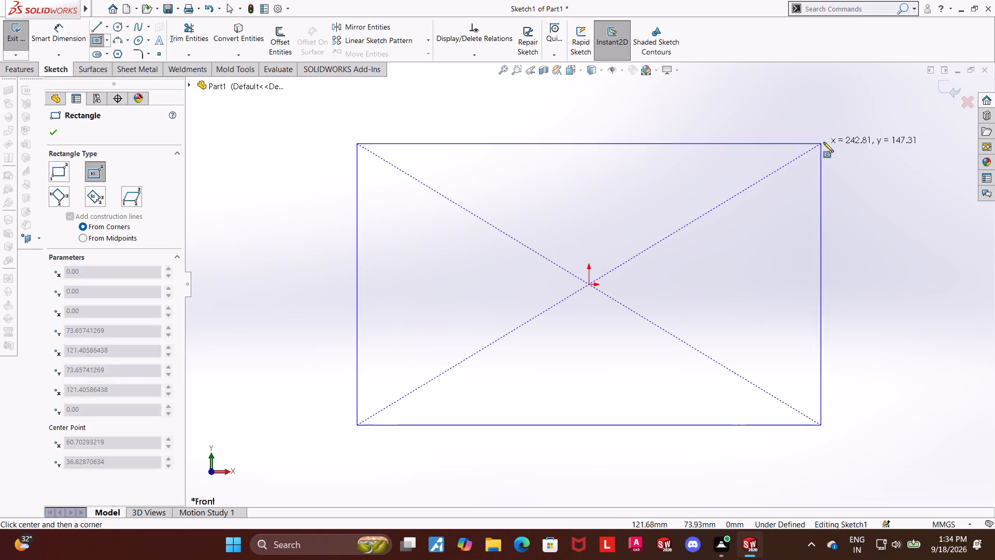
click(857, 139)
key(Escape)
key(Escape)
Dimension the rectangle's top edge to a width of 253 mm.
click(74, 33)
scroll(609, 167, up, 2)
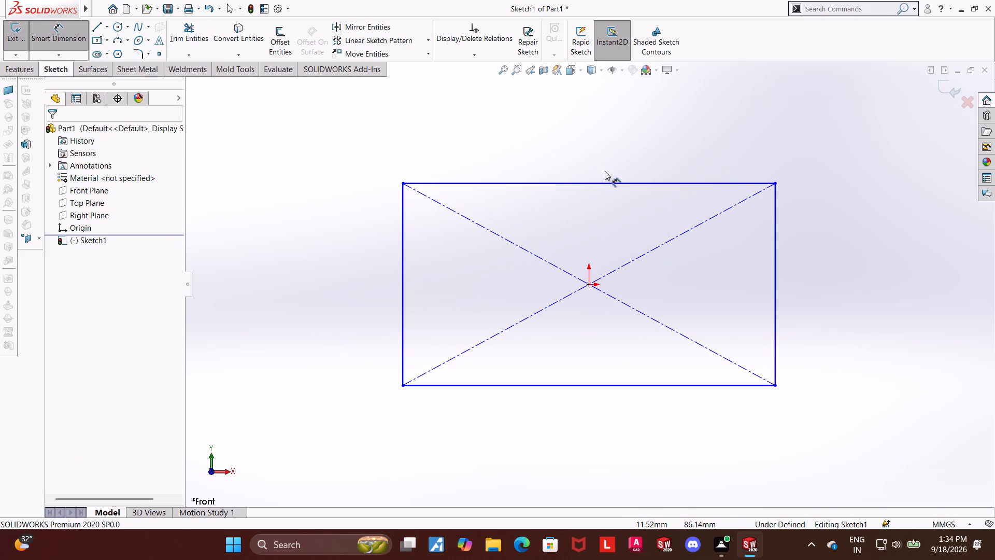
click(605, 180)
click(606, 155)
key(2)
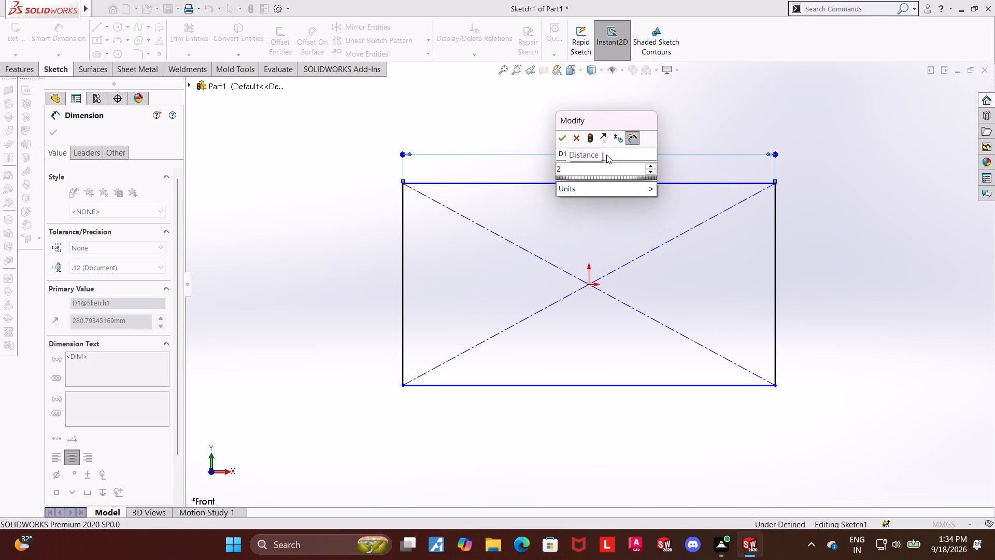
text(53)
key(Return)
key(Escape)
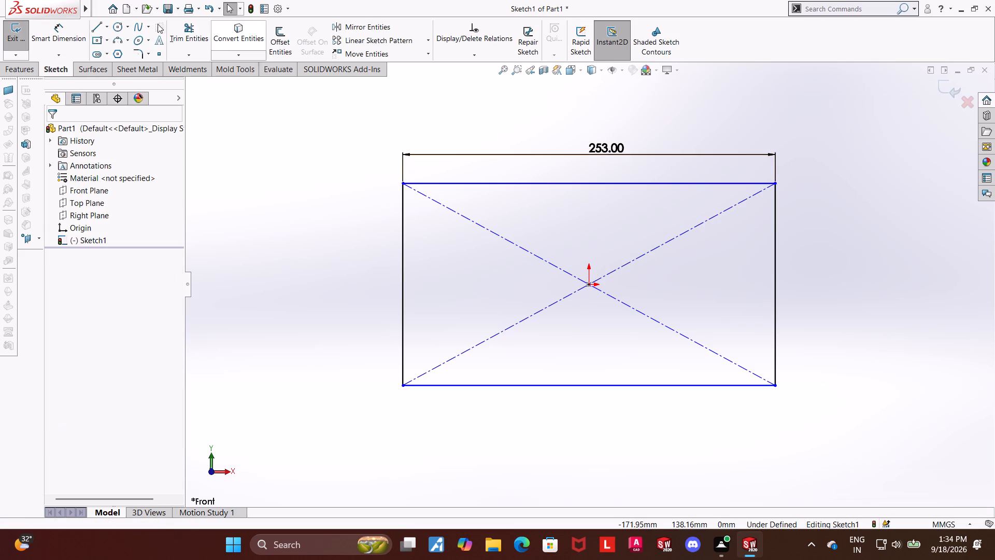
Dimension the rectangle's right side to a height of 125 mm.
click(49, 30)
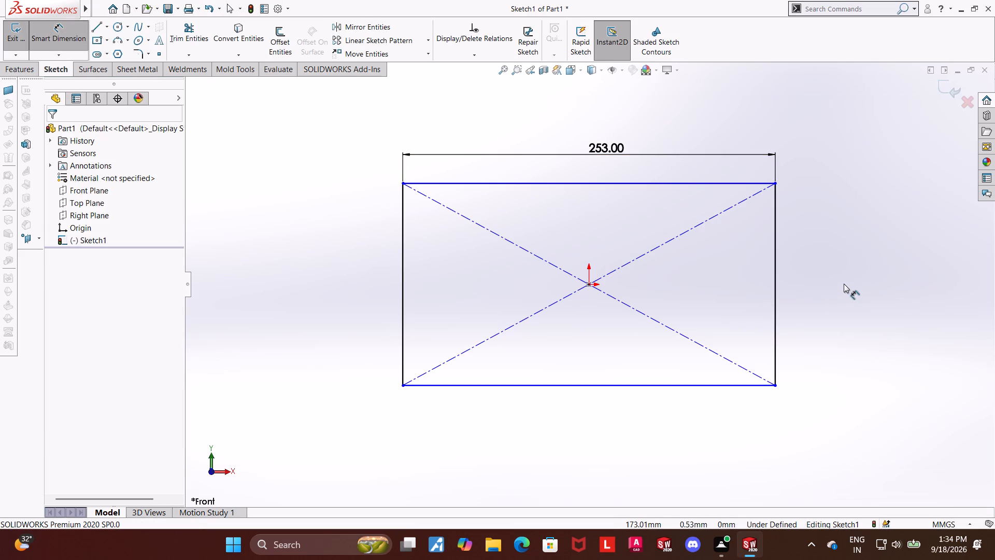
click(775, 281)
click(805, 281)
text(125)
key(Return)
key(Escape)
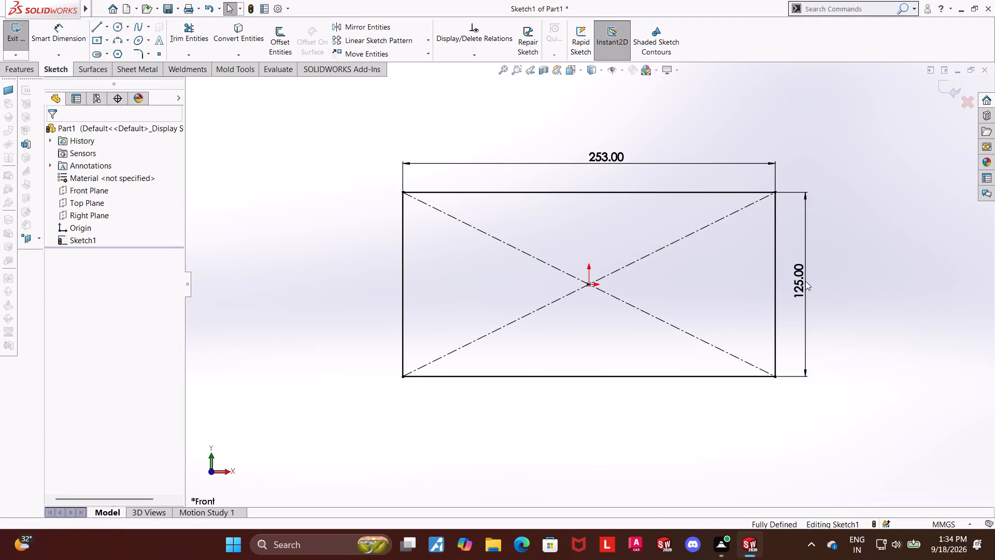
key(Escape)
key(Escape)
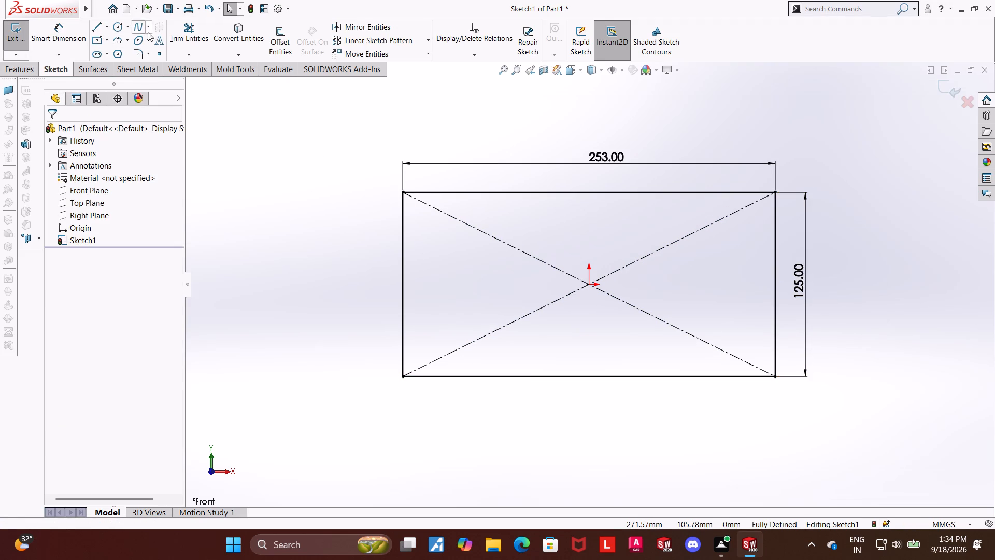
key(Escape)
key(Escape)
Draw a three-line slot outline about 29 mm wide and 69 mm tall, rising from the bottom edge near the rectangle's left side.
click(98, 29)
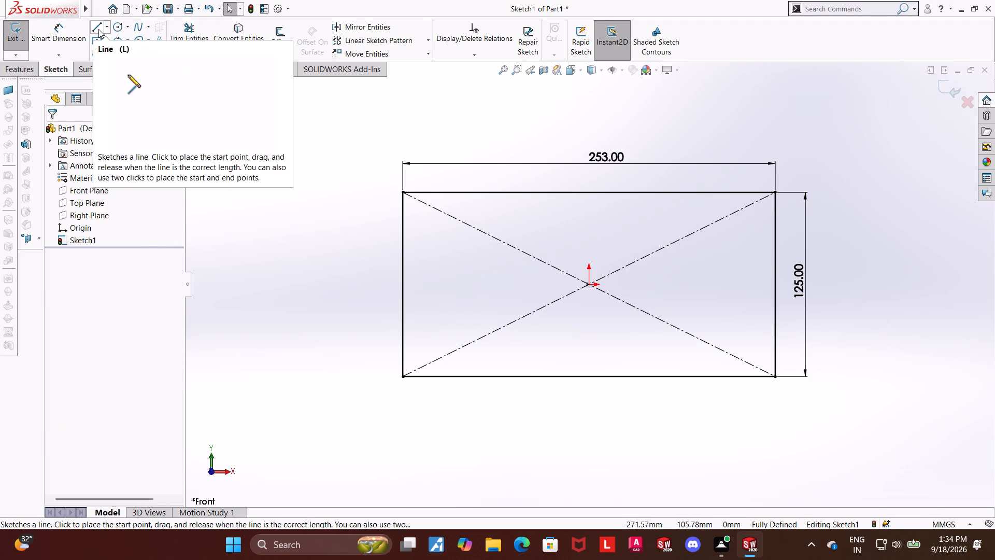
click(434, 376)
click(431, 275)
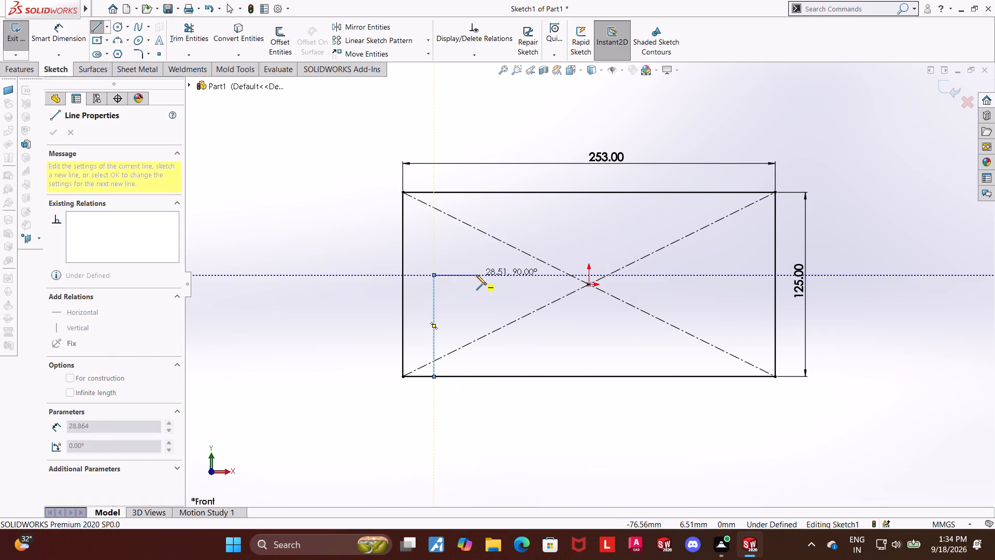
click(476, 275)
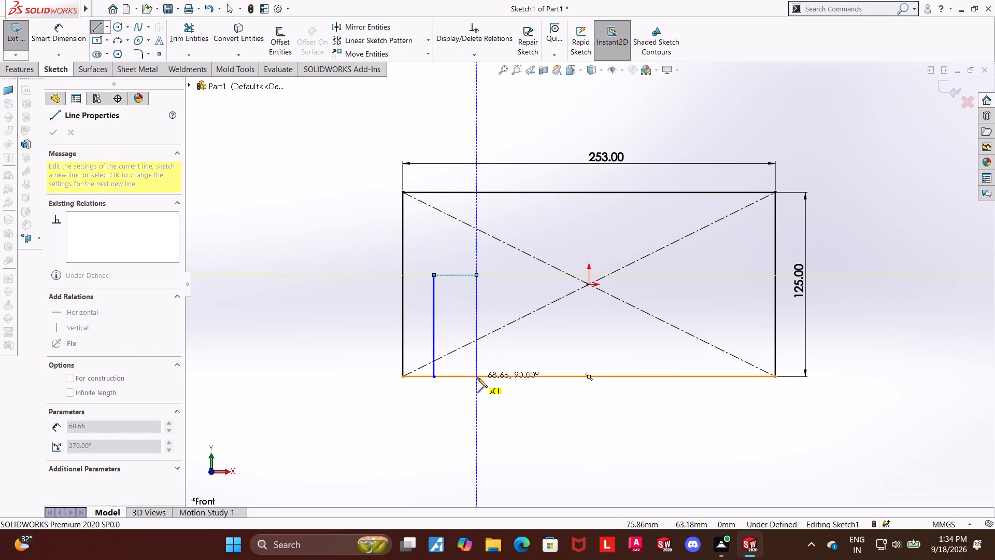
click(477, 377)
key(Escape)
key(Escape)
key(Escape)
Draw a second three-line slot outline about 69 mm tall on the bottom edge near the middle, level with the first slot.
click(96, 23)
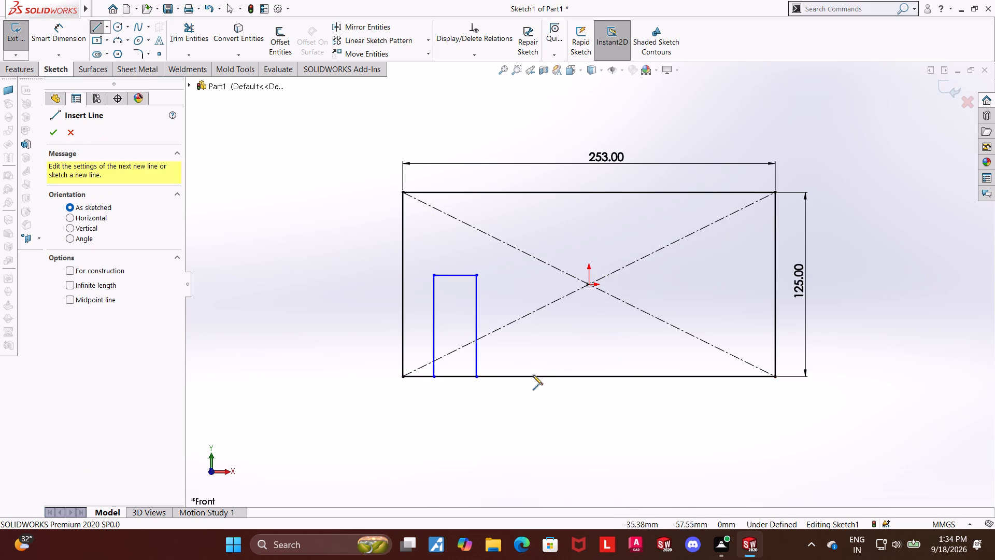
click(547, 380)
click(547, 274)
click(618, 274)
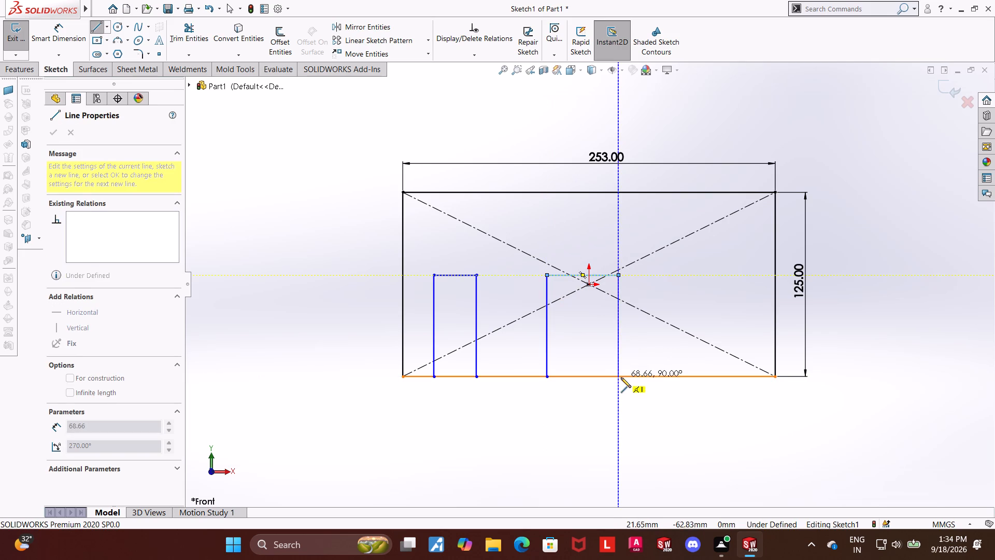
click(621, 377)
key(Escape)
key(Escape)
key(Escape)
Draw a third three-line slot outline about 69 mm tall on the bottom edge near the rectangle's right side, level with the others.
click(94, 30)
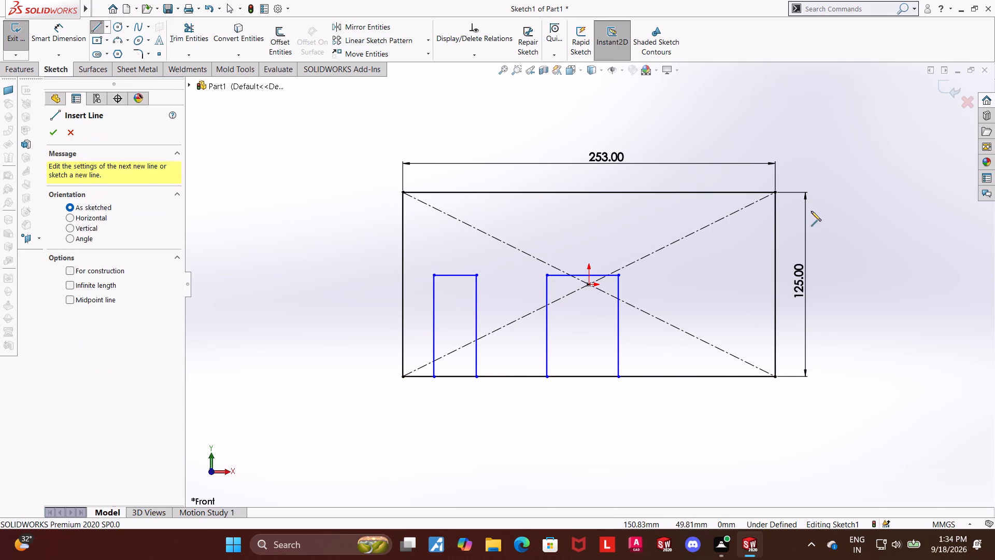
double_click(681, 379)
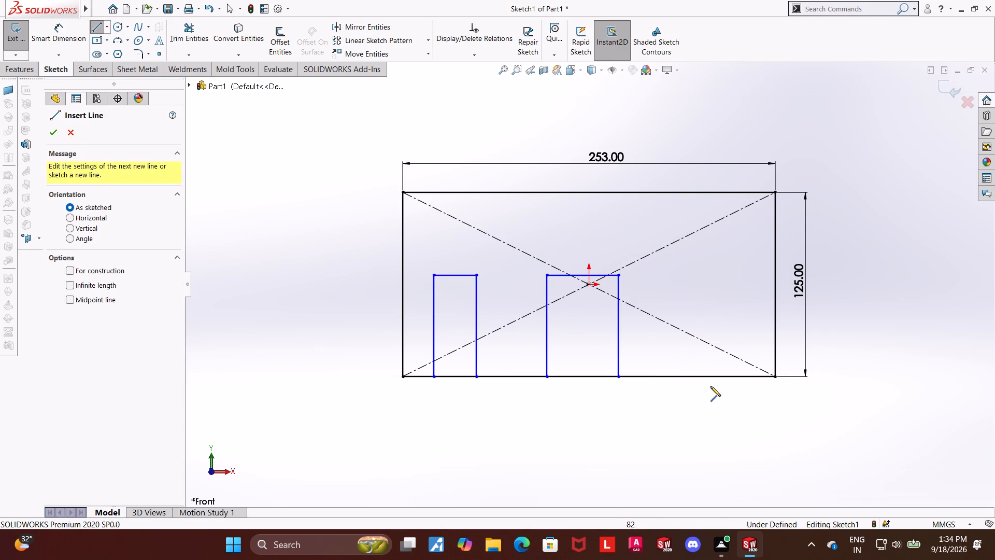
click(696, 375)
click(694, 274)
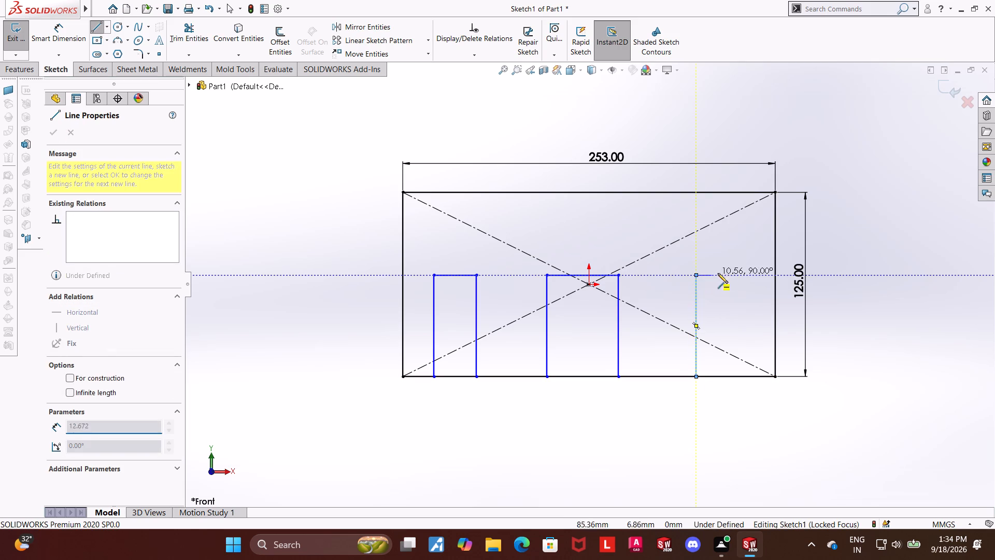
click(751, 274)
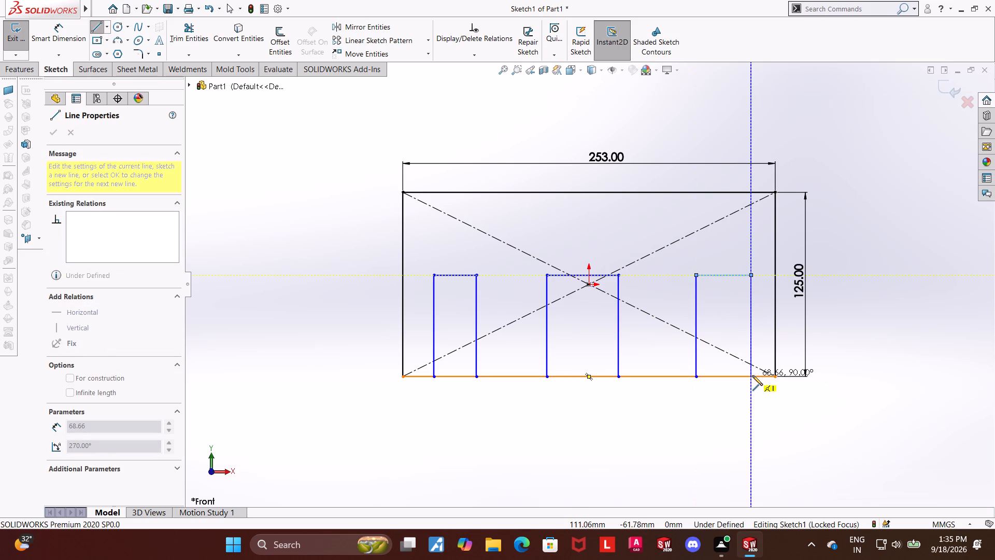
click(752, 378)
key(Escape)
key(Escape)
key(Escape)
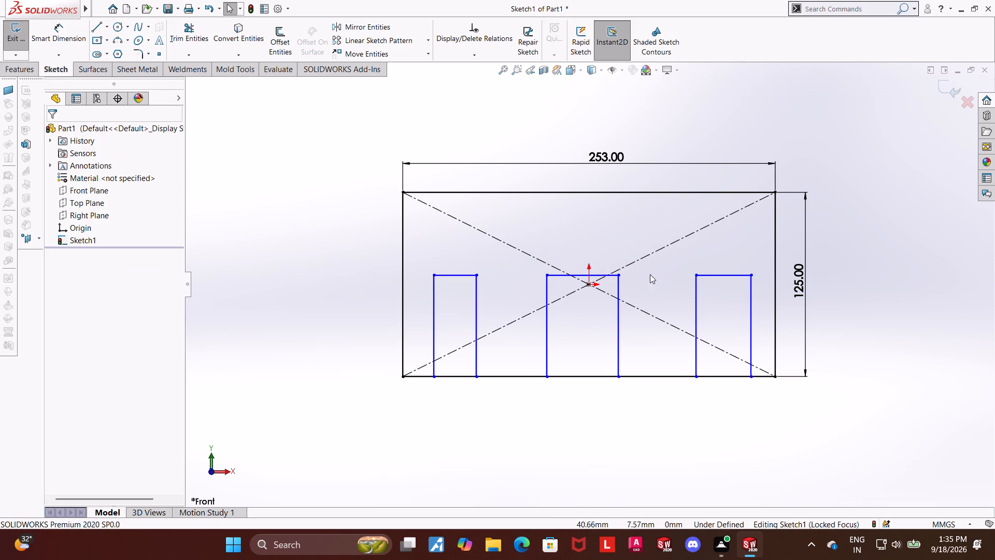
Dimension the distance from the rectangle's left side to the left slot's near side as 20 mm.
click(55, 37)
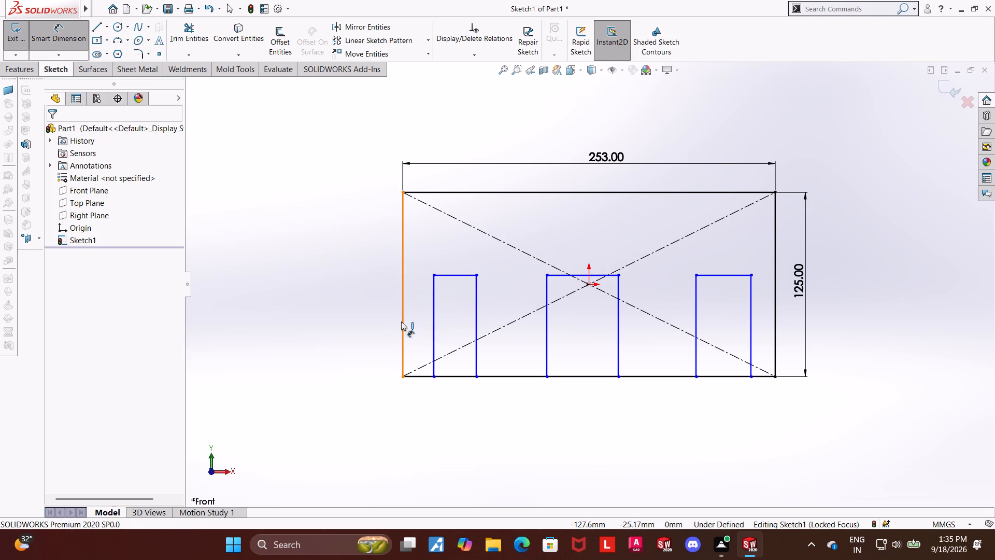
click(401, 321)
click(433, 325)
click(415, 415)
text(20)
key(Return)
key(Escape)
key(Escape)
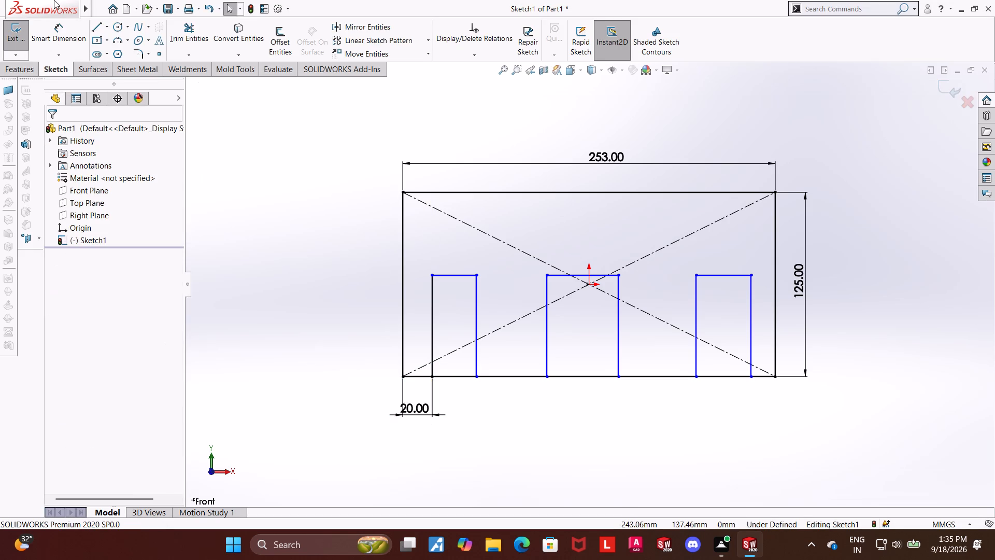
Dimension the left slot's width to 51 mm between its two vertical lines.
click(59, 43)
ctrl+click(429, 314)
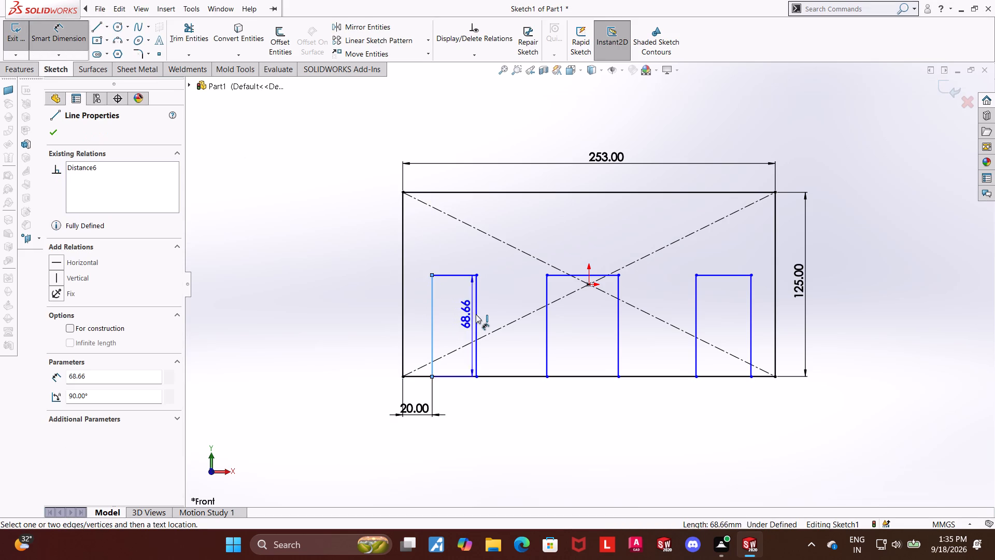
ctrl+click(476, 314)
click(460, 403)
text(50)
key(BackSpace)
key(1)
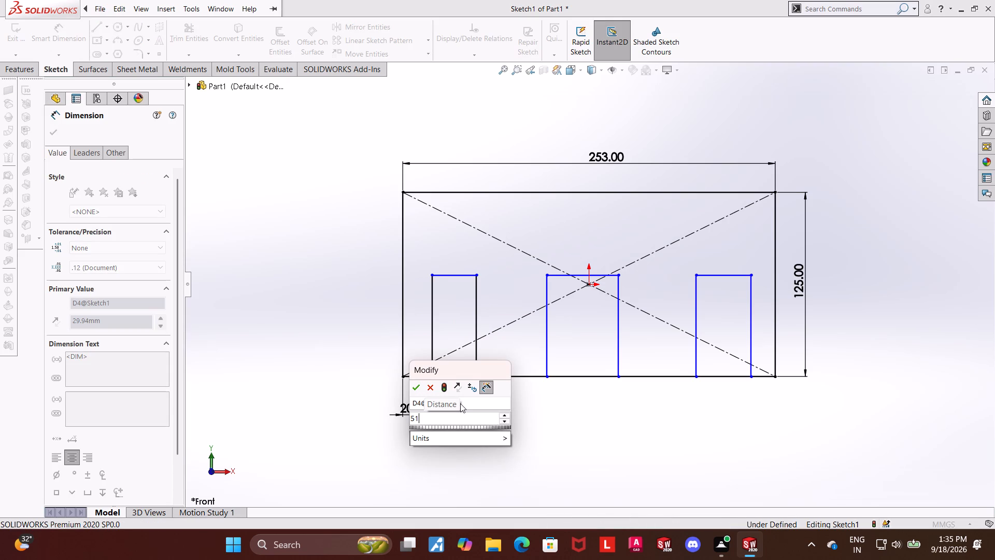
key(Return)
key(Escape)
key(Escape)
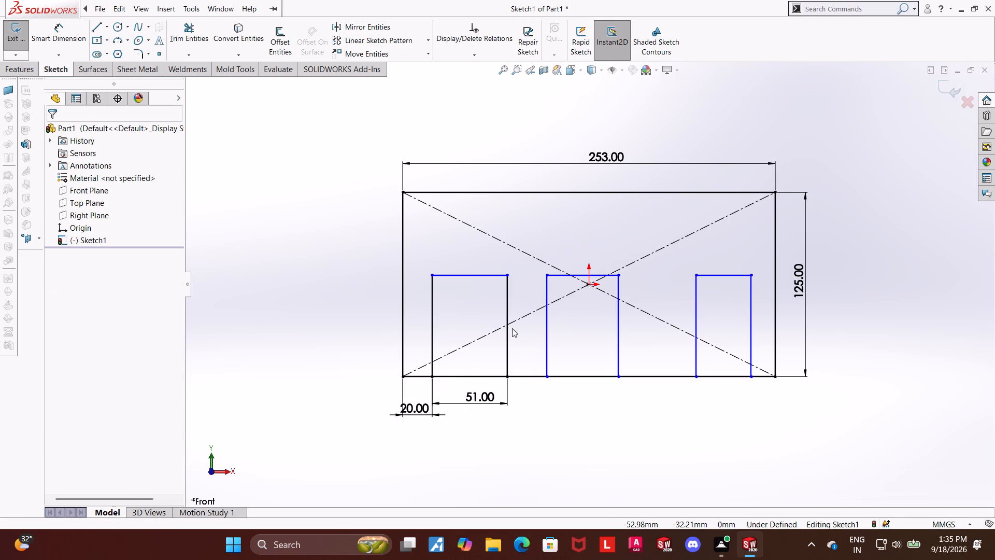
Apply Collinear and Equal relations to the top lines of all three slots.
click(459, 276)
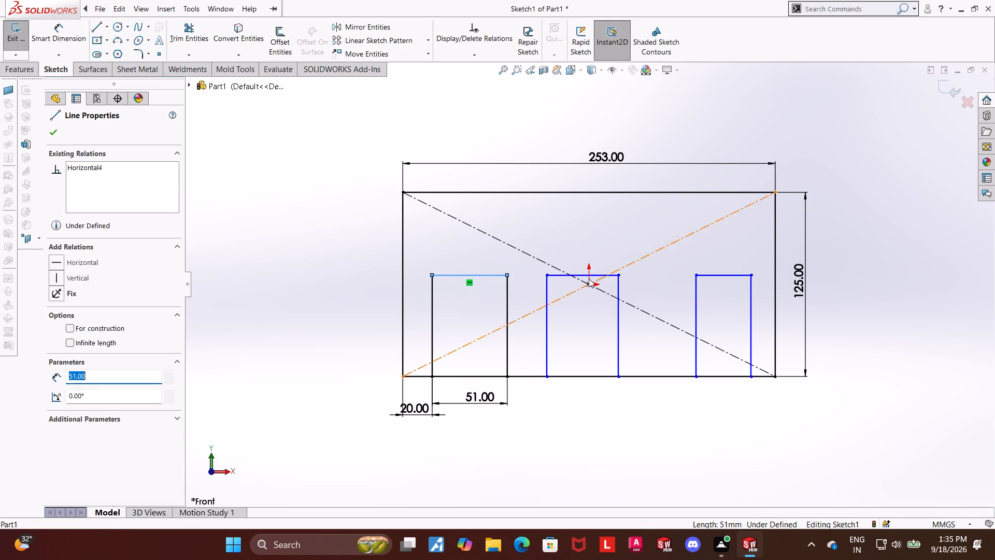
ctrl+click(575, 276)
ctrl+click(716, 275)
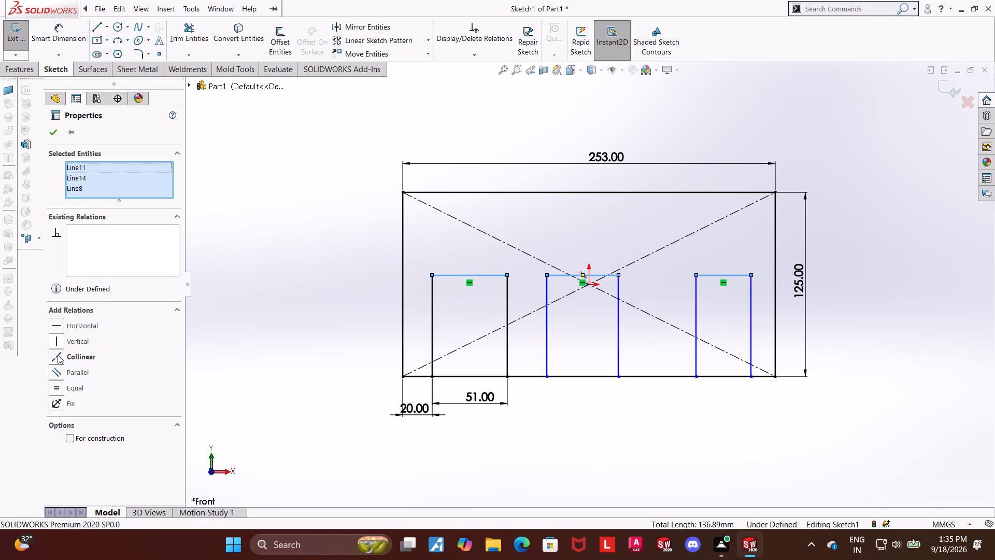
click(56, 355)
click(61, 383)
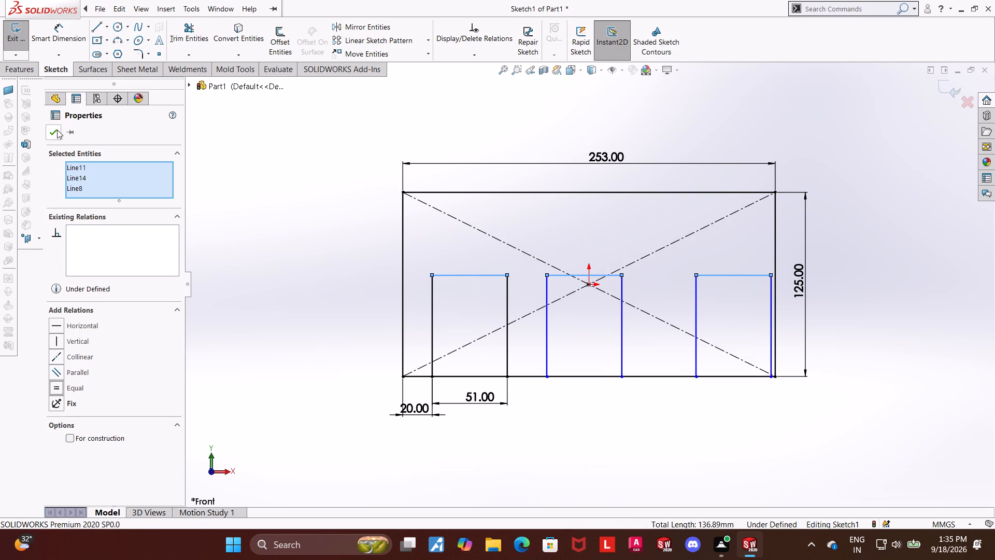
click(57, 131)
key(Escape)
key(Escape)
key(Escape)
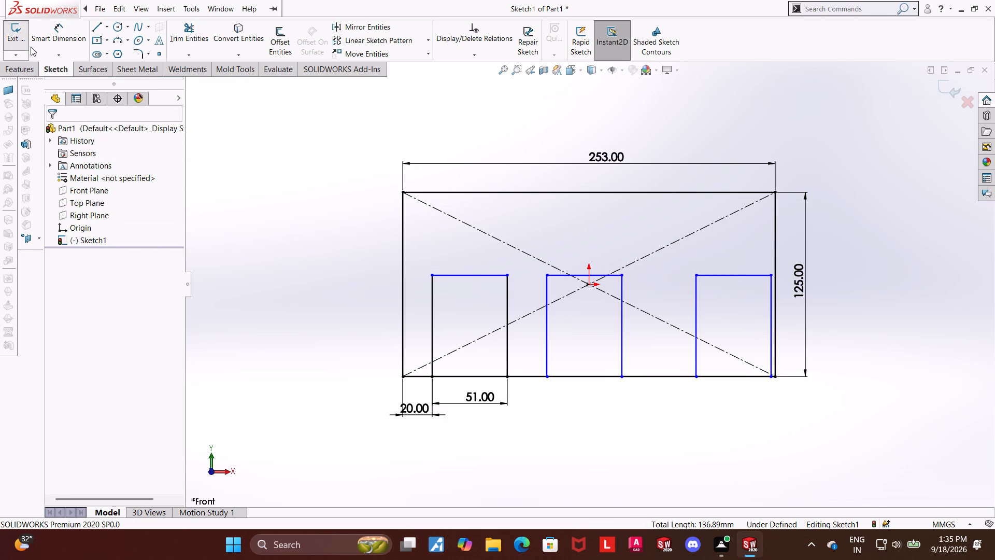
Dimension the distance from the right slot's outer side to the rectangle's right side as 20 mm.
click(44, 39)
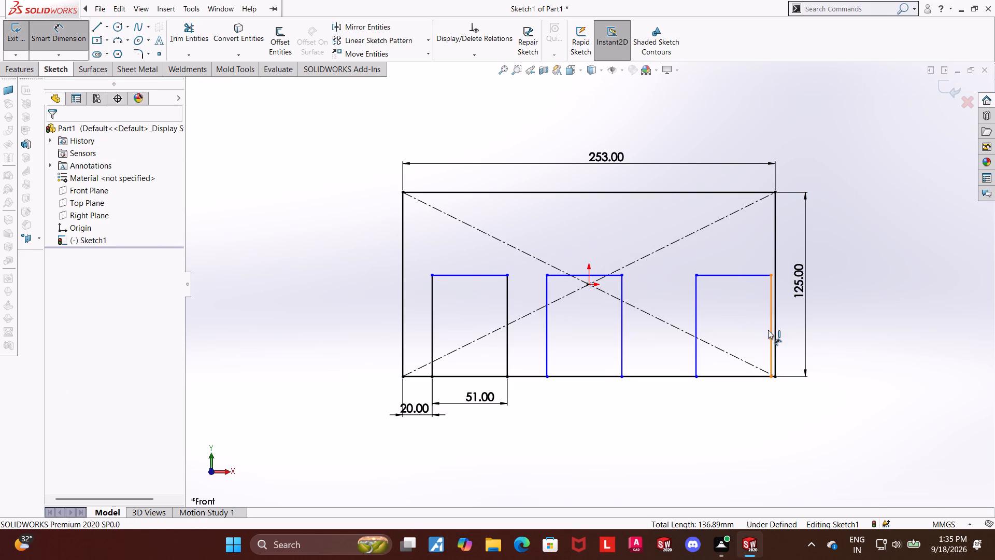
click(770, 326)
click(777, 327)
click(777, 423)
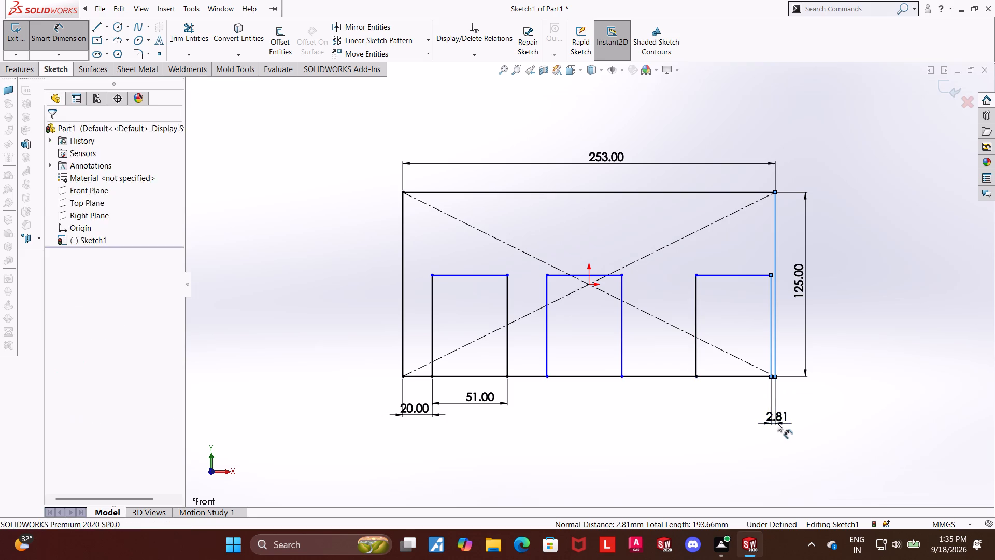
text(20)
key(Return)
key(Escape)
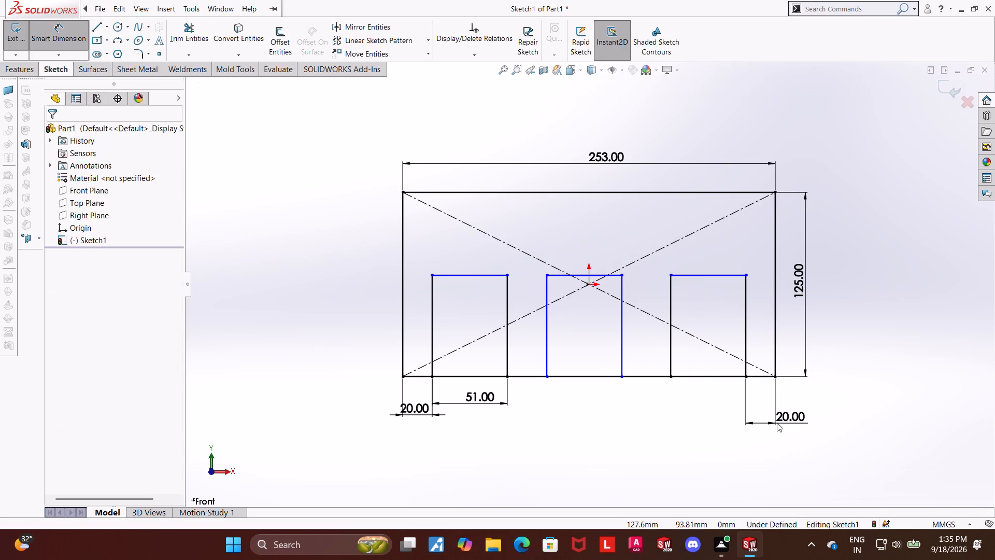
key(Escape)
key(Escape)
Dimension the left slot's height from the rectangle's bottom edge to the slot's top line as 65 mm.
click(67, 22)
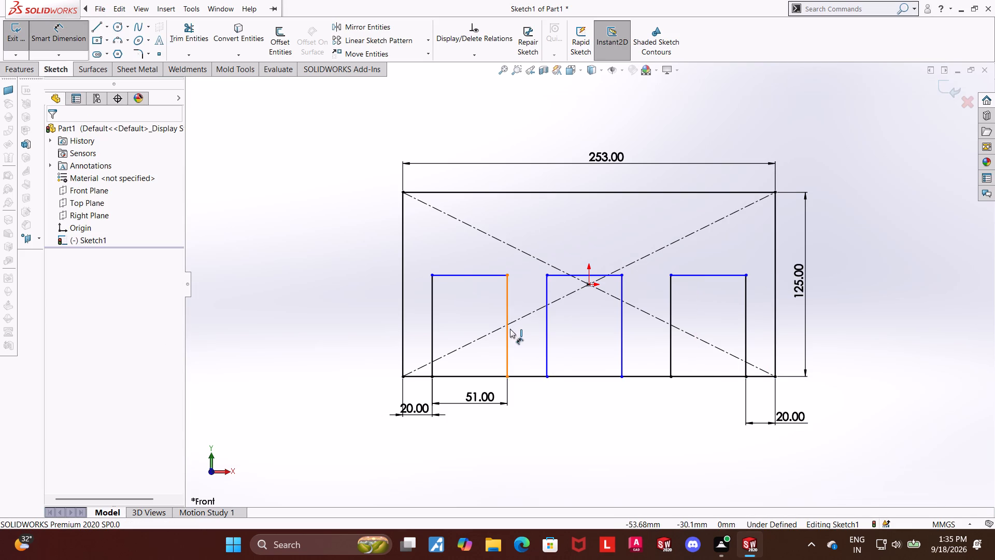
click(465, 275)
click(458, 377)
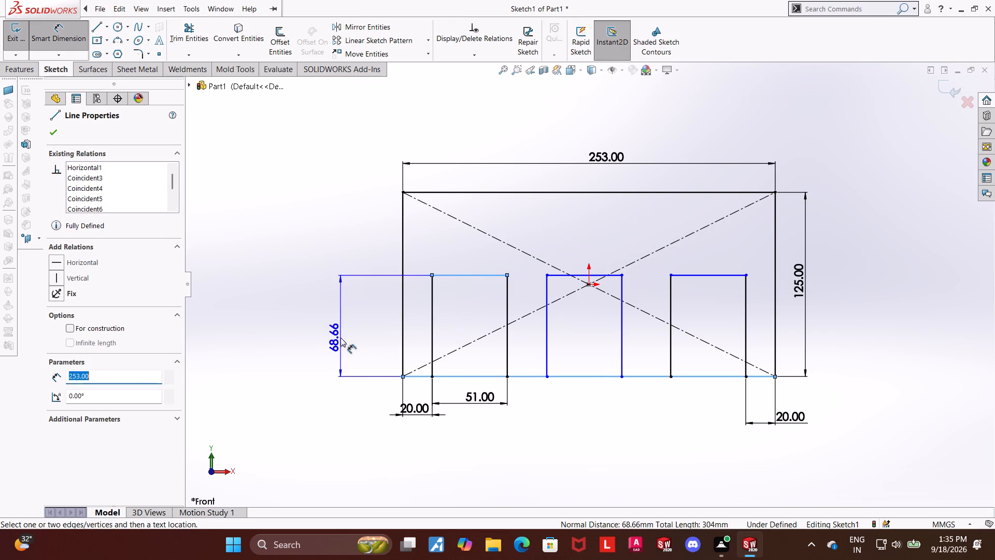
click(340, 337)
key(6)
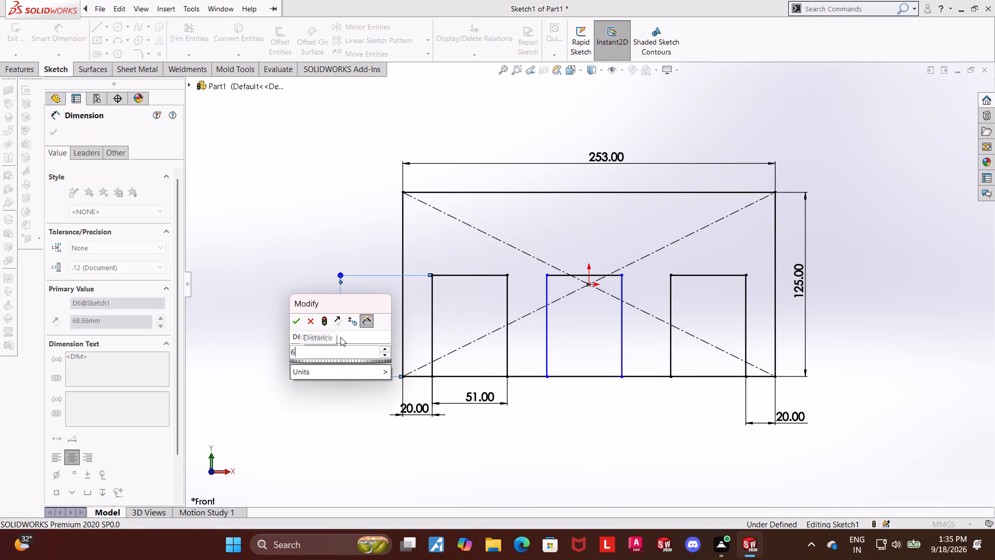
key(5)
key(Return)
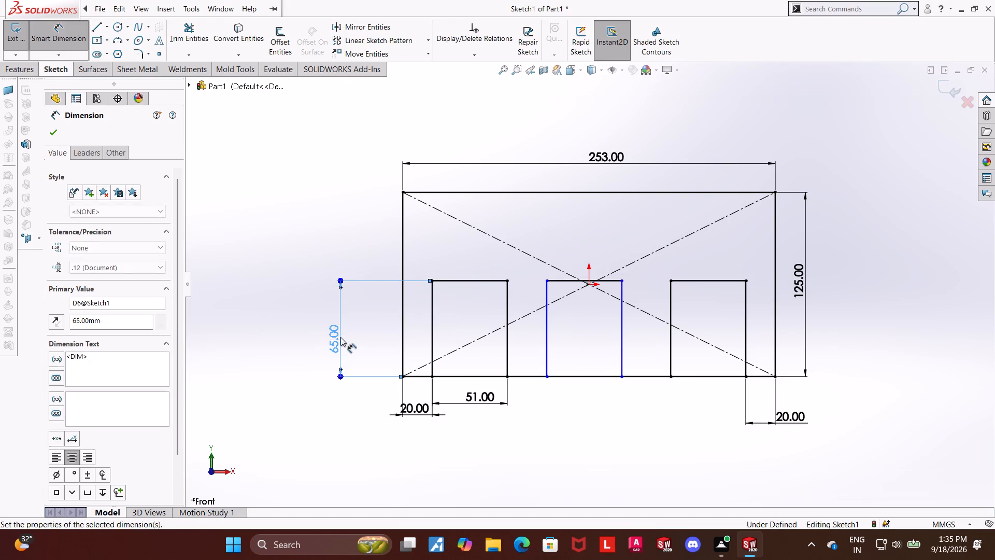
key(Escape)
key(Escape)
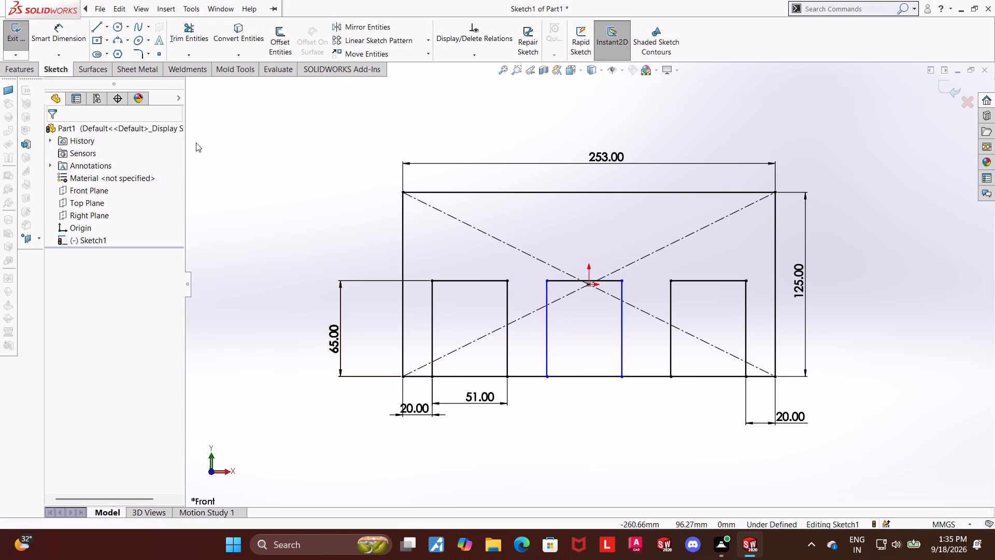
Dimension the gap between the left slot and the middle slot as 30 mm.
click(63, 34)
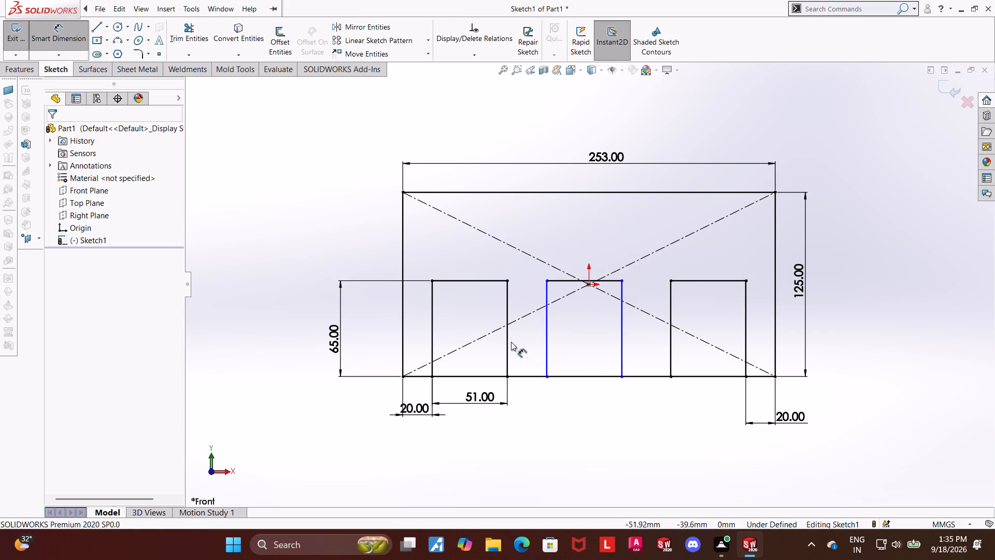
click(507, 338)
click(547, 346)
click(528, 400)
text(30)
key(Return)
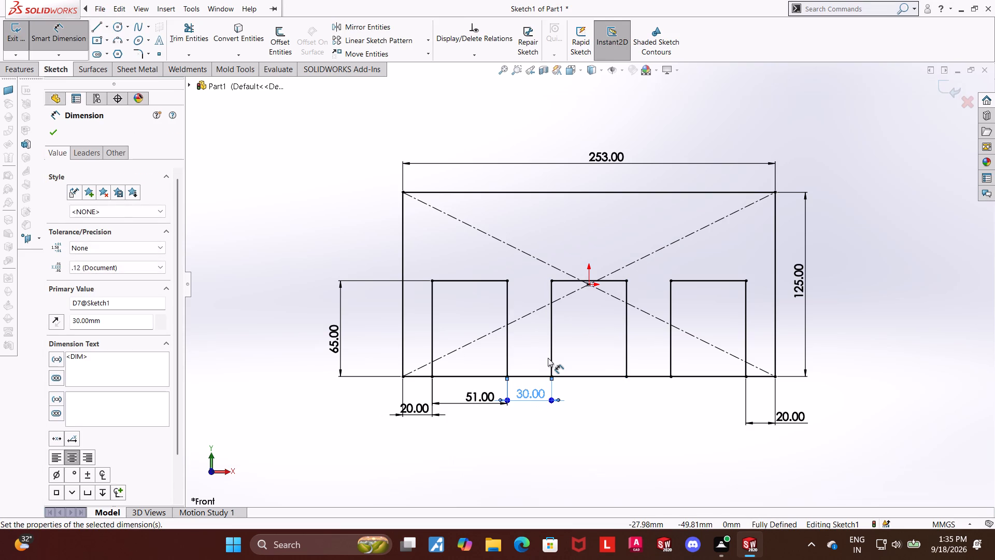
key(Escape)
key(Escape)
key(Escape)
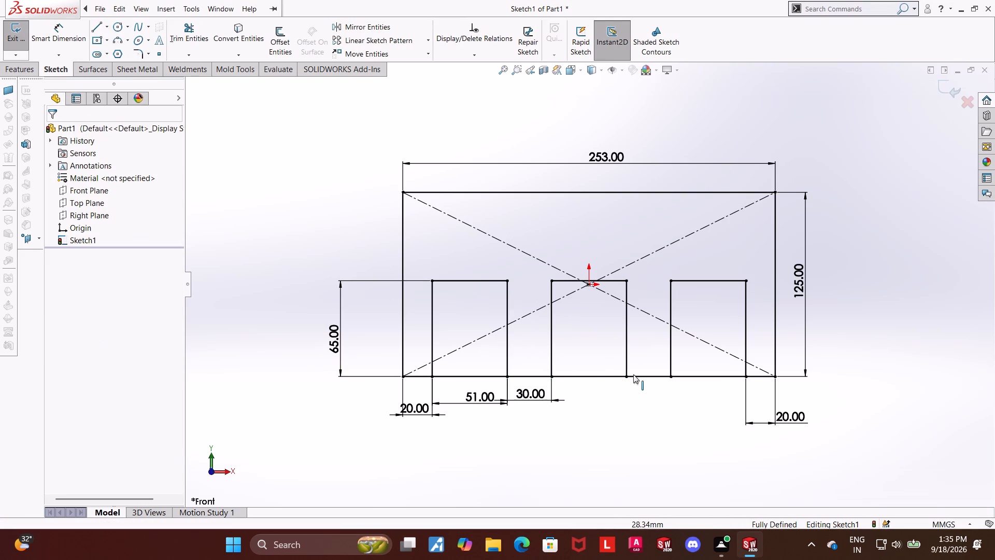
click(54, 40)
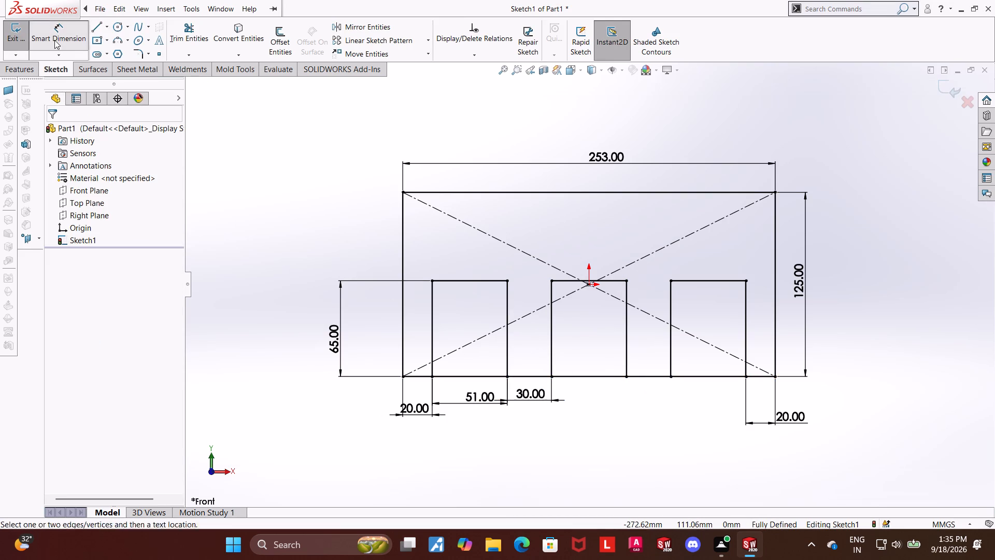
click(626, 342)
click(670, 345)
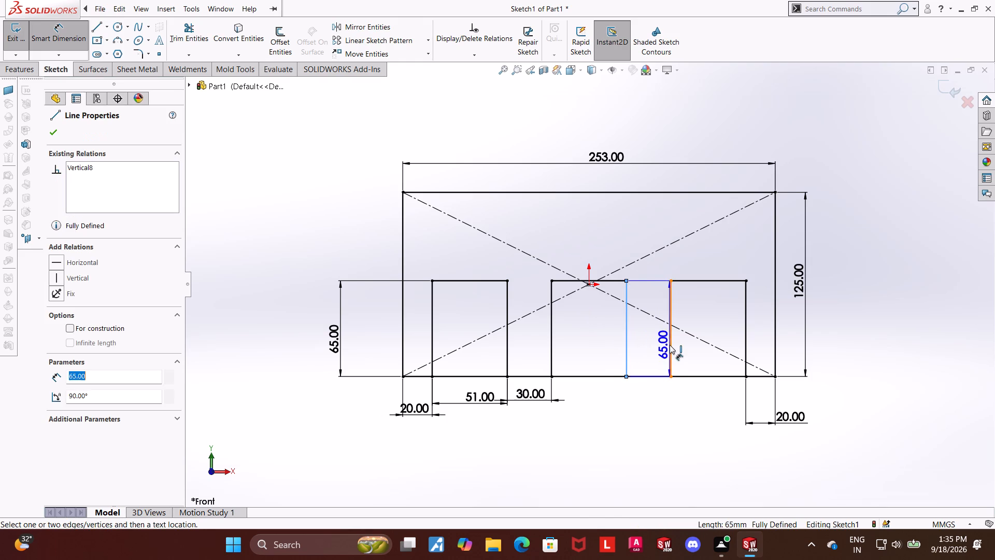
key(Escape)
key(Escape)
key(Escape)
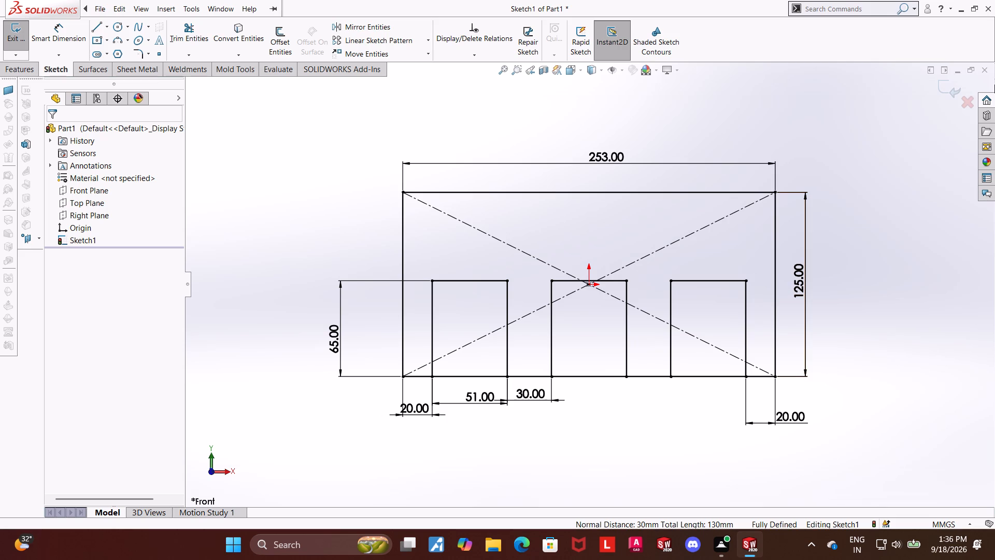
Trim away the rectangle's bottom edge segments across the openings of all three slots.
click(205, 28)
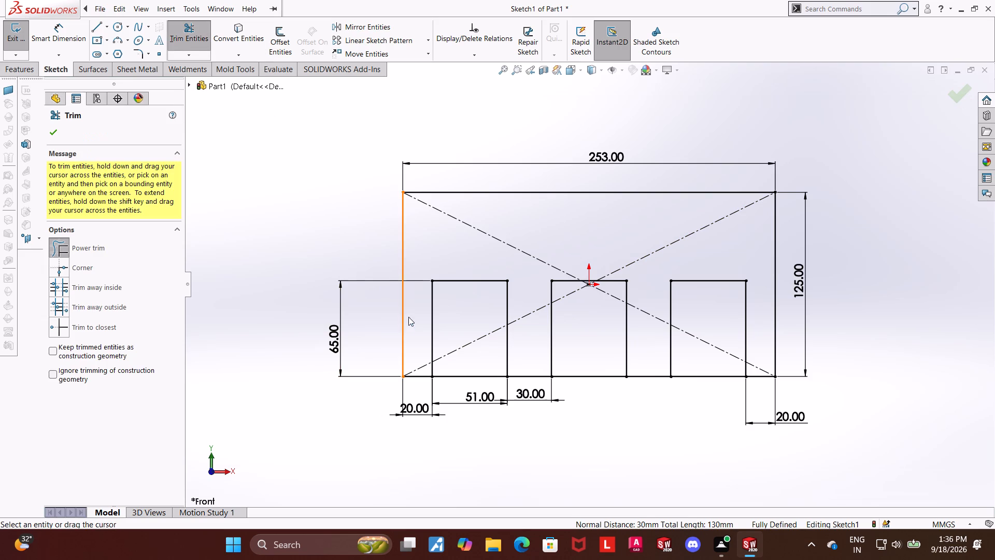
drag(463, 353, 460, 387)
drag(579, 348, 579, 399)
drag(704, 333, 713, 398)
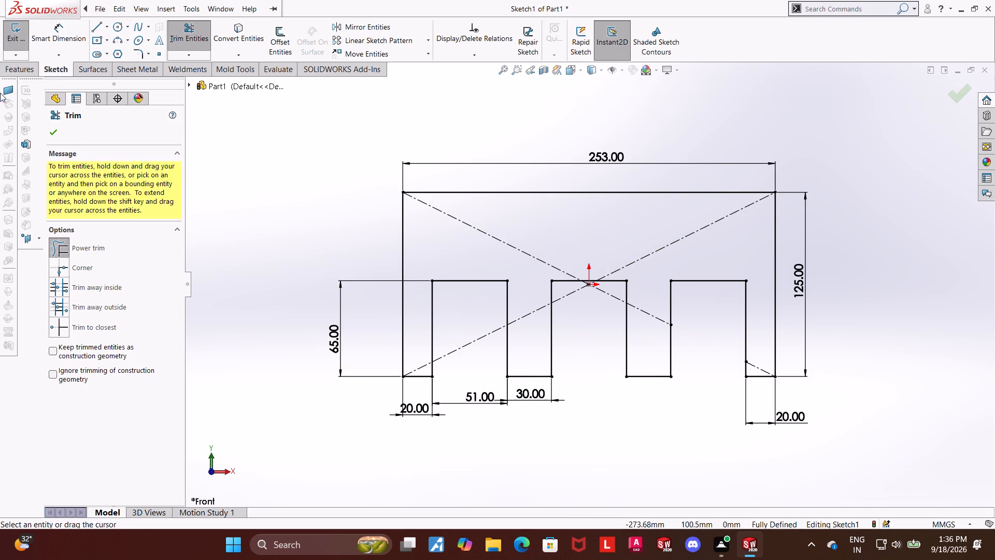
click(47, 128)
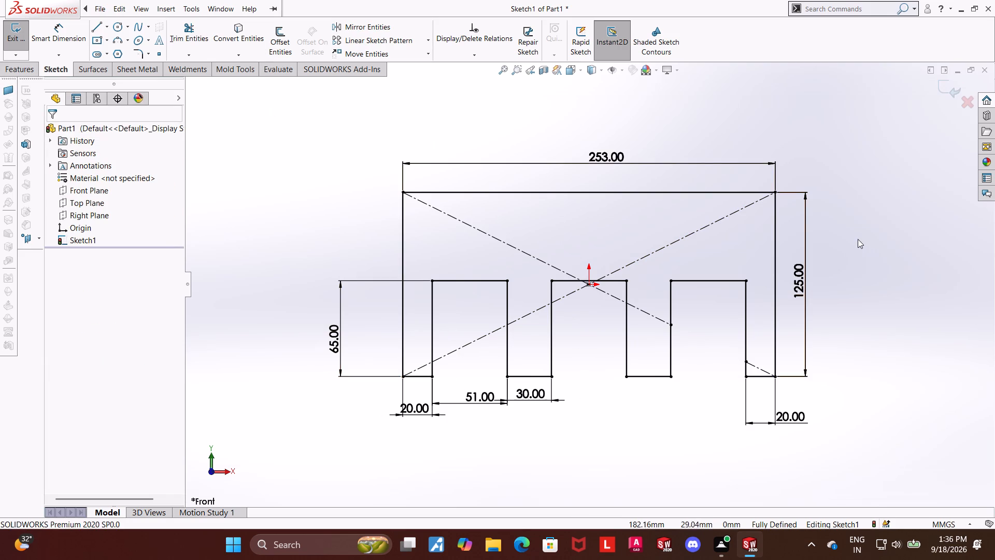
Exit the sketch and extrude the slotted profile 91 mm with the Mid Plane end condition.
scroll(852, 241, up, 1)
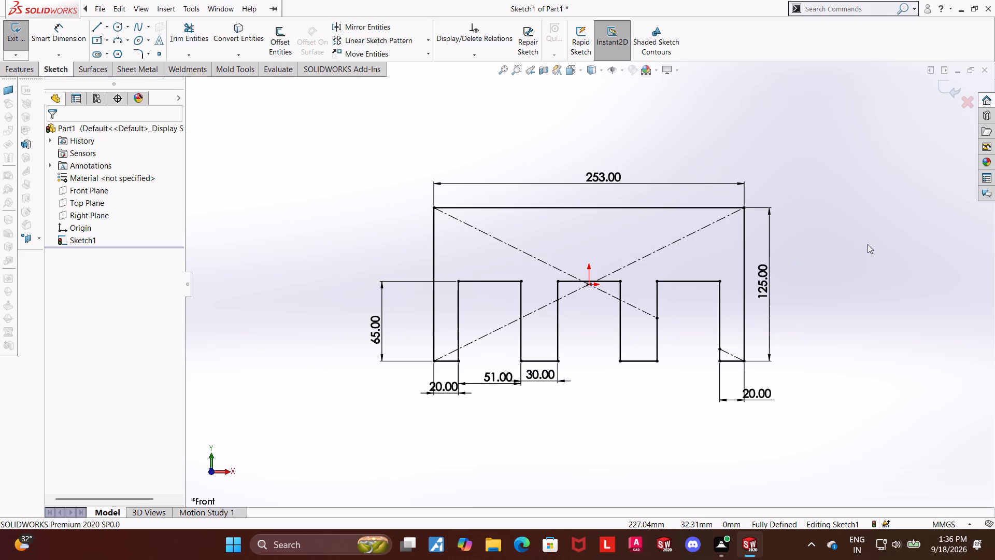
middle_click(862, 244)
middle_drag(850, 247, 838, 250)
click(945, 88)
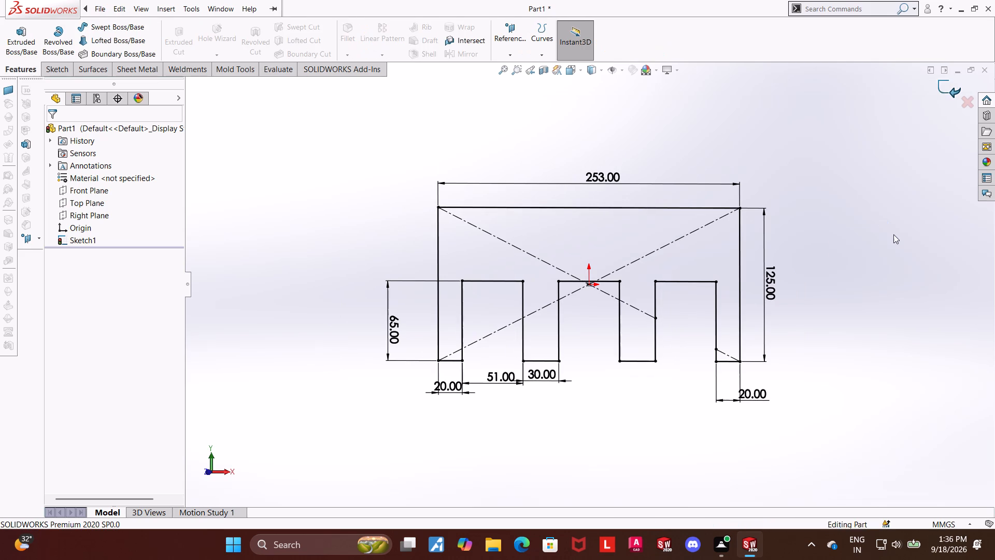
middle_drag(894, 235, 870, 247)
click(32, 42)
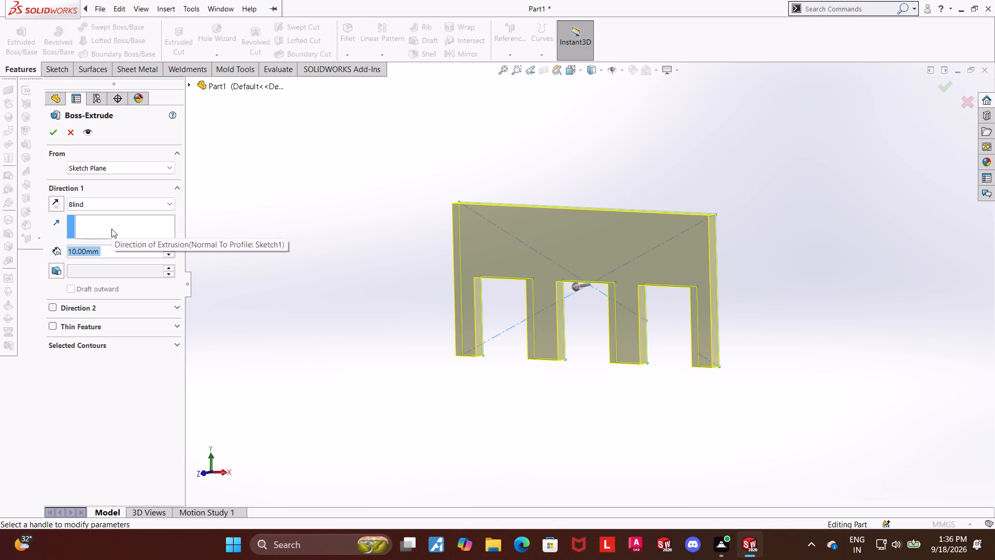
text(91)
key(Return)
click(111, 205)
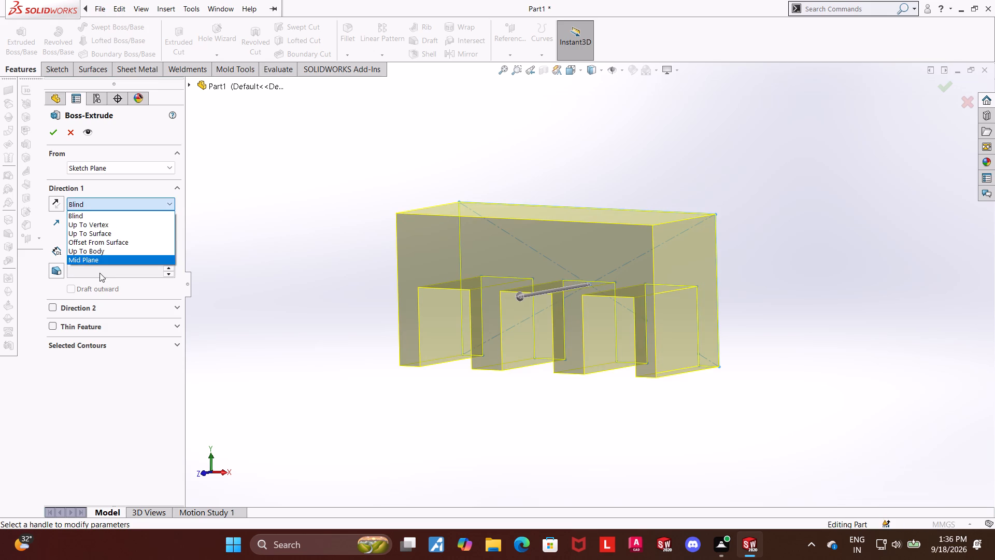
click(97, 258)
middle_drag(310, 213, 275, 258)
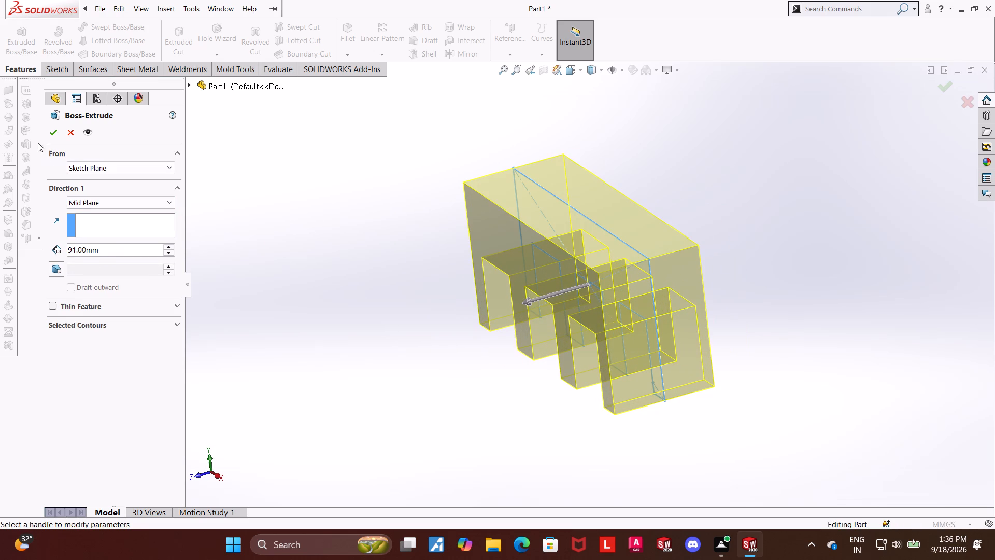
click(48, 128)
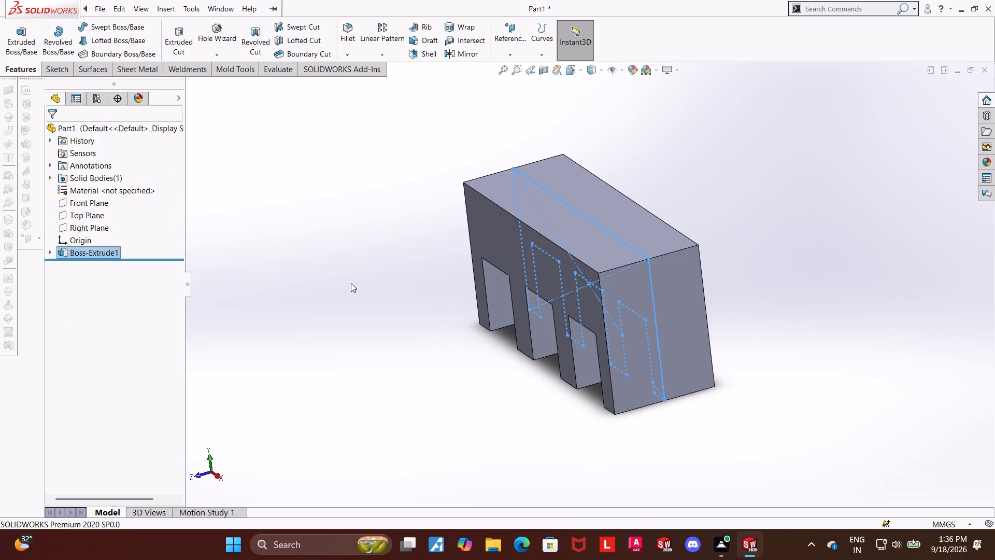
click(351, 283)
On the block's right end face, sketch a circle of about 22 mm radius centred on the bottom edge's midpoint.
click(638, 327)
click(682, 299)
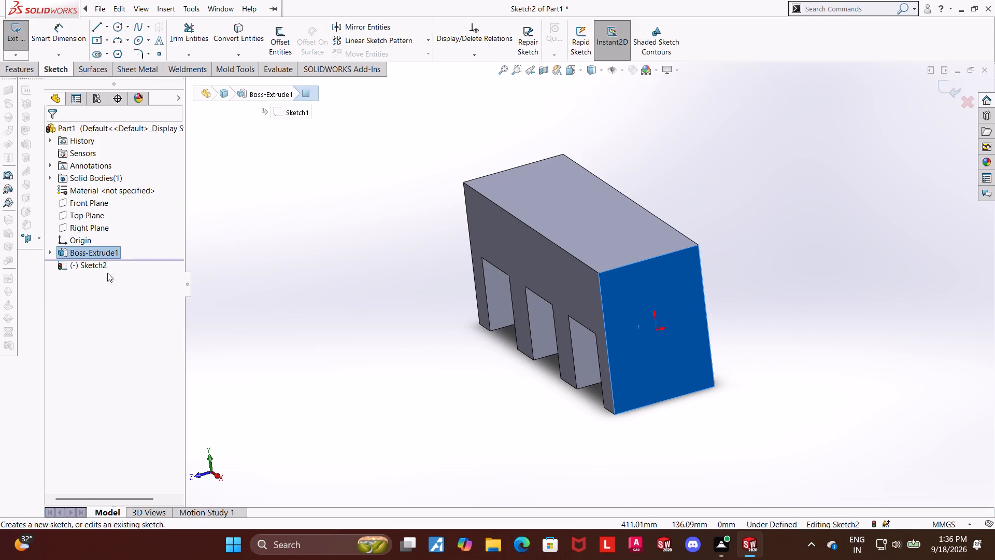
click(90, 264)
click(116, 254)
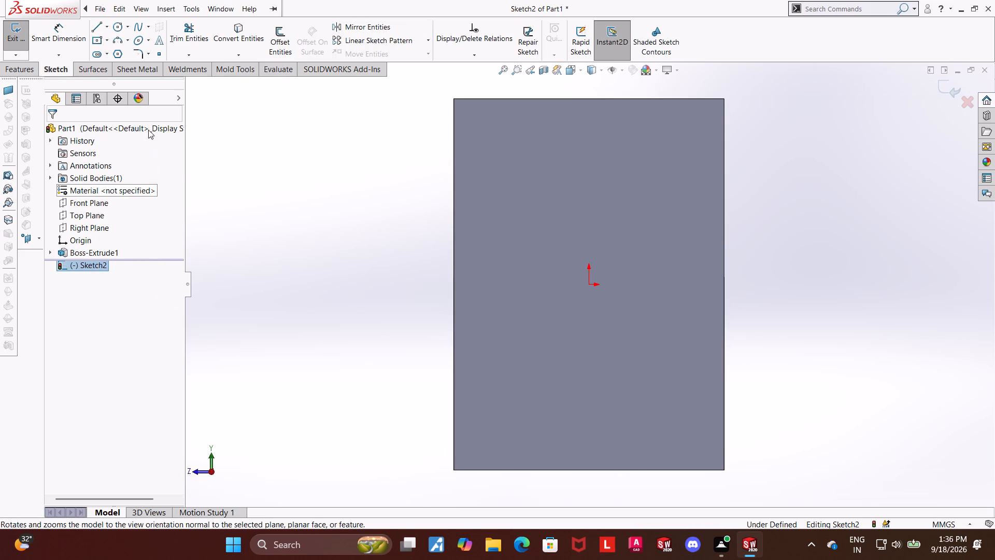
click(121, 29)
scroll(520, 358, up, 4)
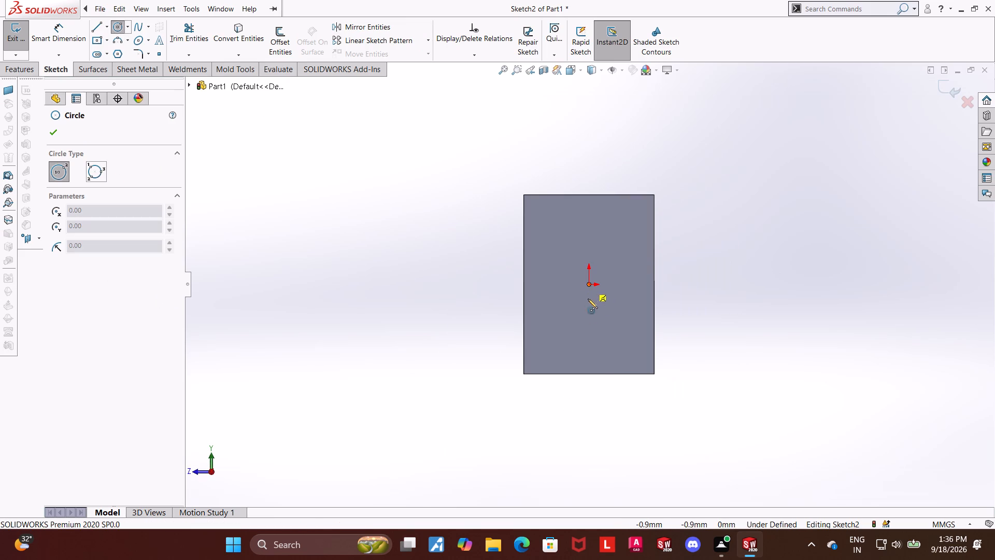
click(588, 374)
click(610, 350)
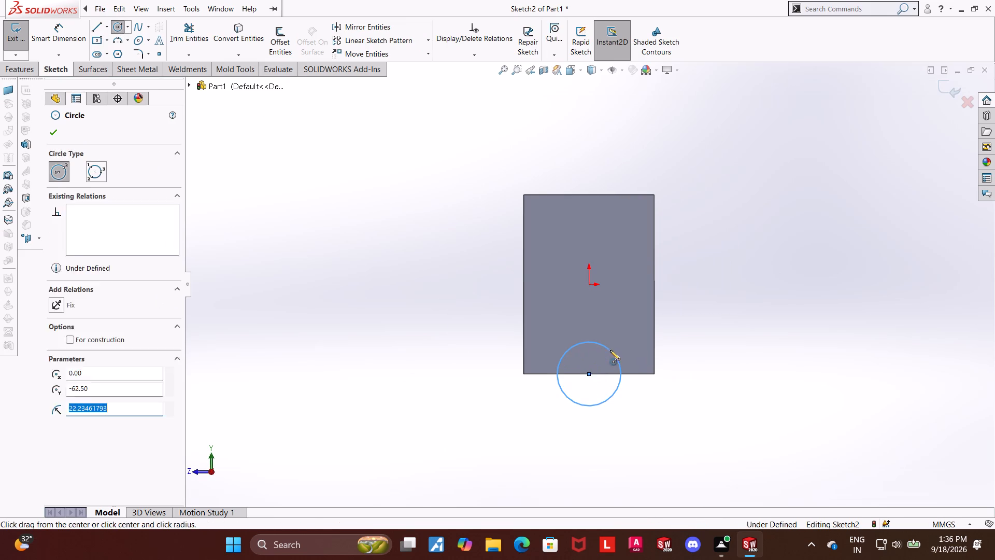
key(Escape)
key(Escape)
Dimension the circle's diameter as 17.5 mm.
click(69, 41)
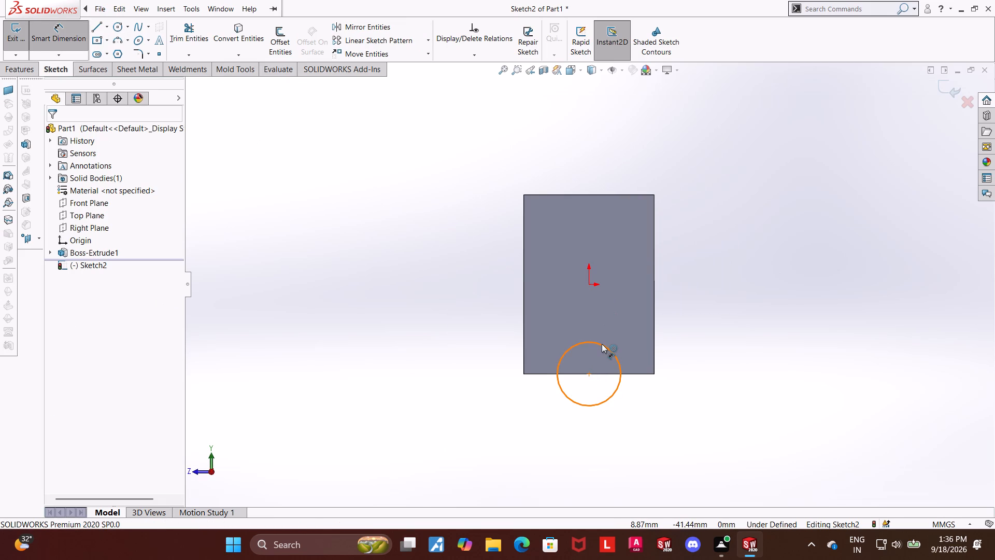
click(602, 344)
click(624, 325)
text(17.5)
key(Return)
key(Escape)
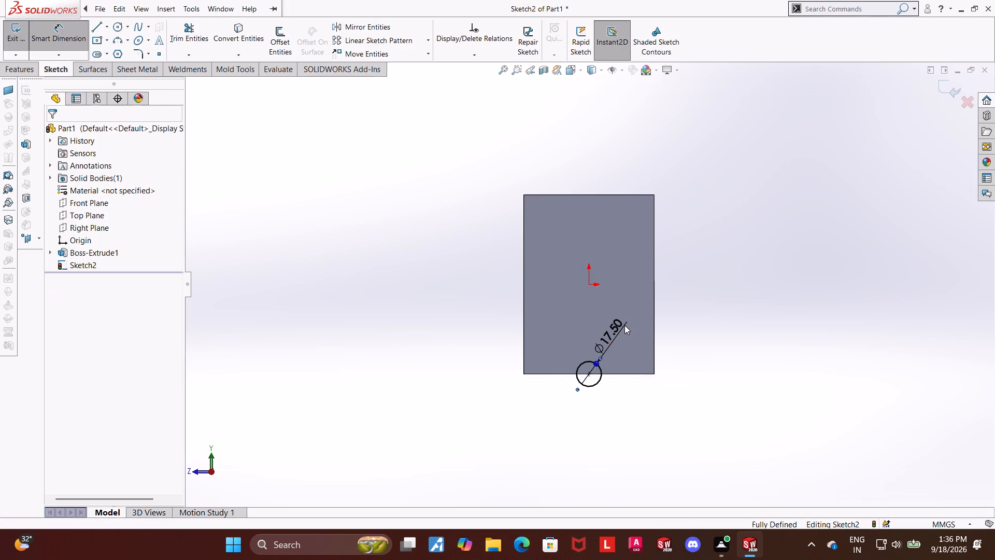
key(Escape)
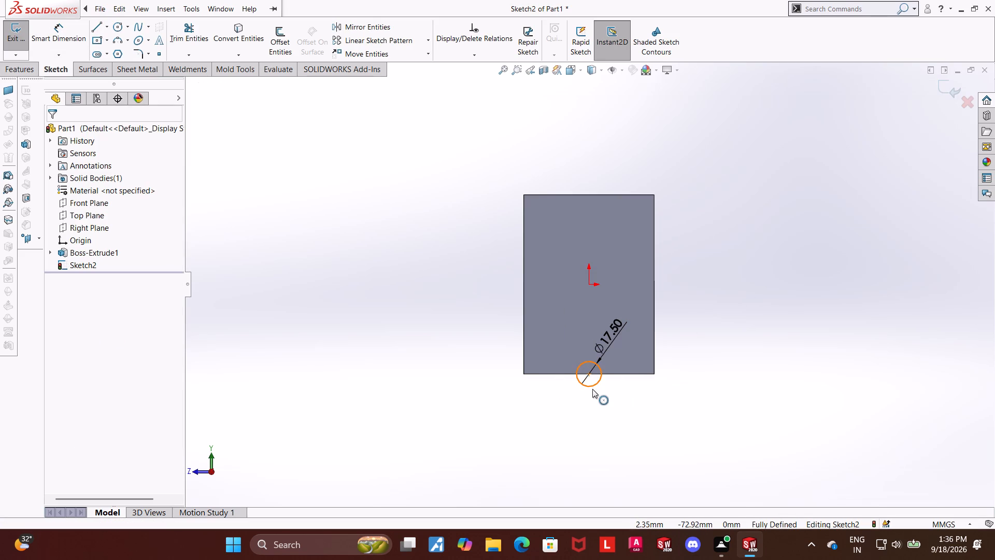
Exit the sketch and cut the circle lengthwise through the block's legs with a Through All Extruded Cut.
scroll(592, 389, down, 2)
scroll(573, 324, down, 2)
scroll(697, 338, up, 2)
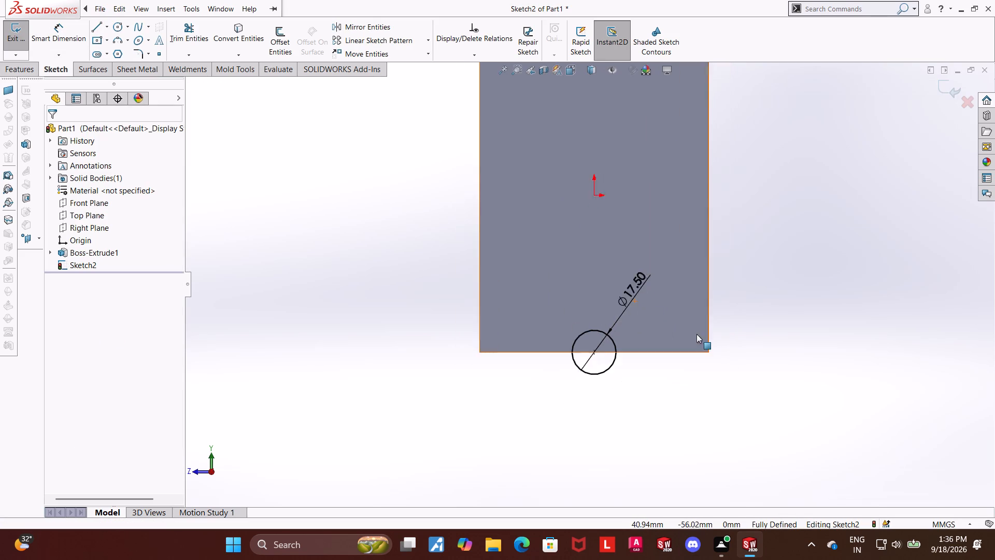
scroll(696, 334, up, 1)
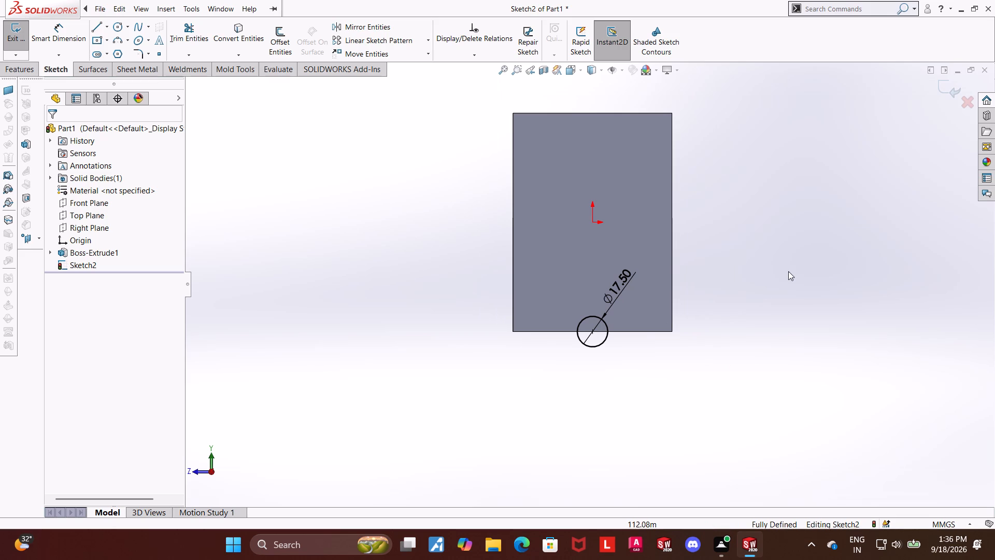
click(947, 89)
click(178, 43)
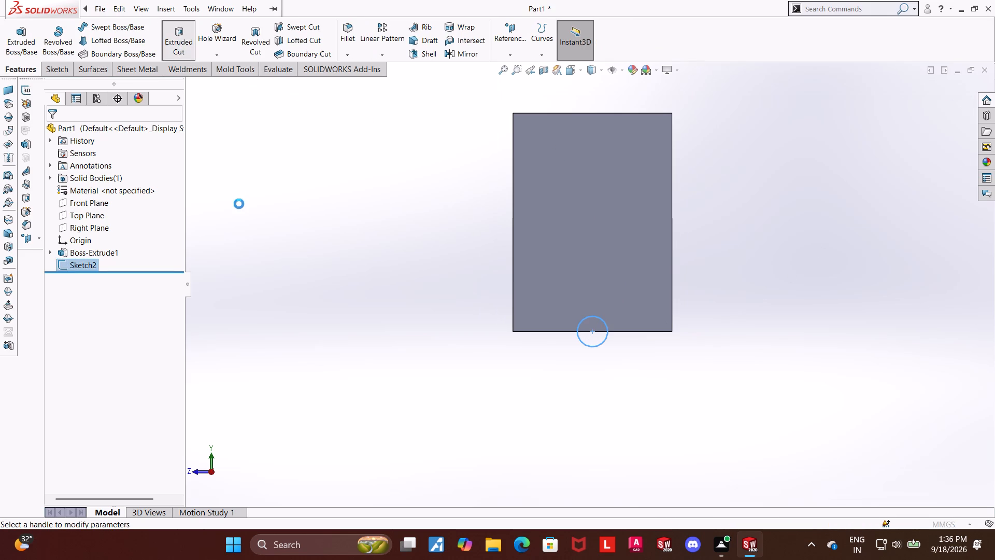
middle_drag(239, 205, 324, 218)
click(89, 166)
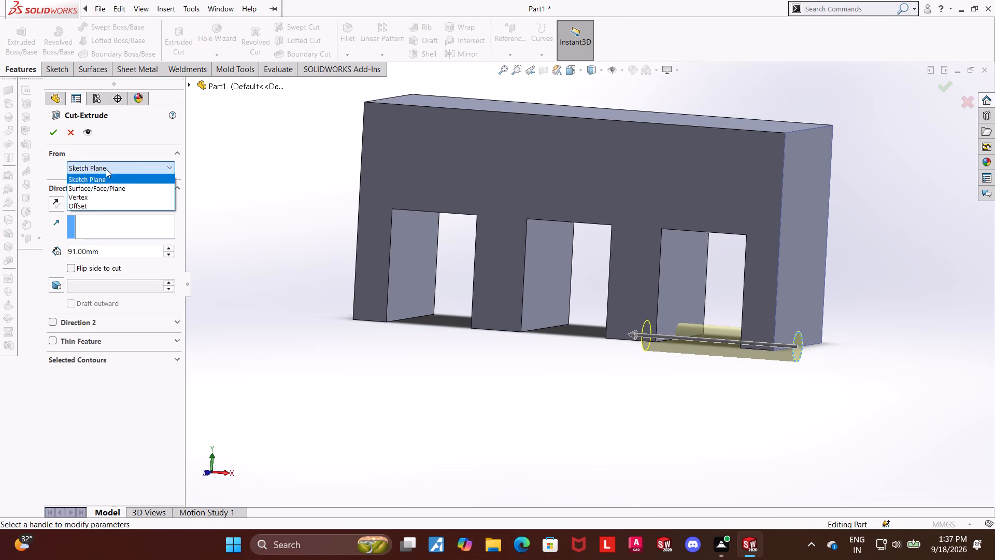
click(298, 164)
click(106, 202)
click(103, 226)
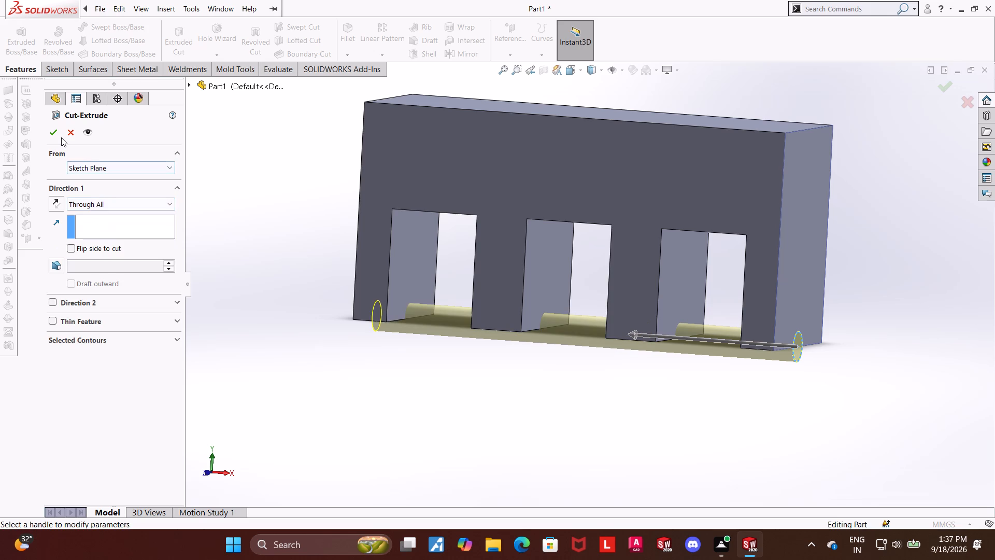
click(61, 137)
middle_drag(266, 284, 303, 285)
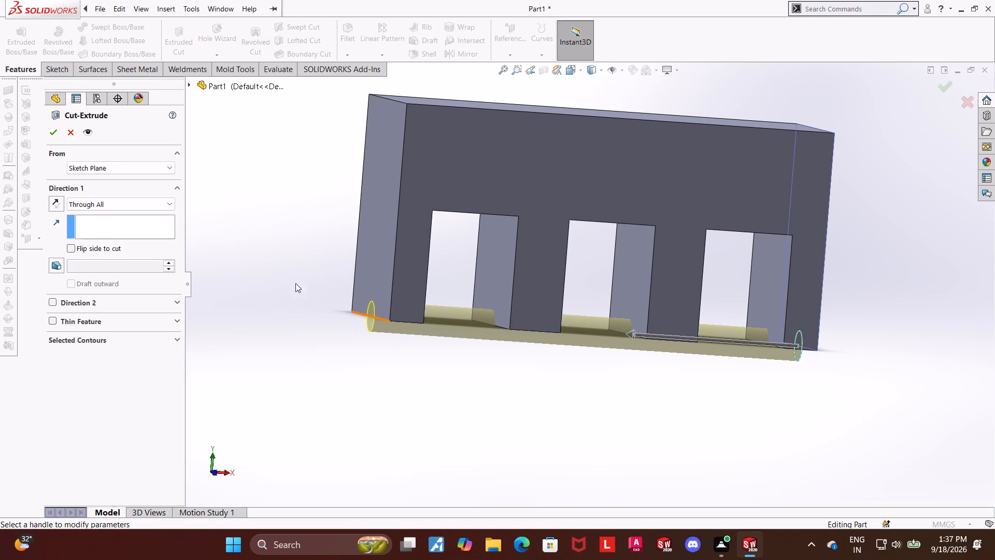
click(54, 130)
click(269, 346)
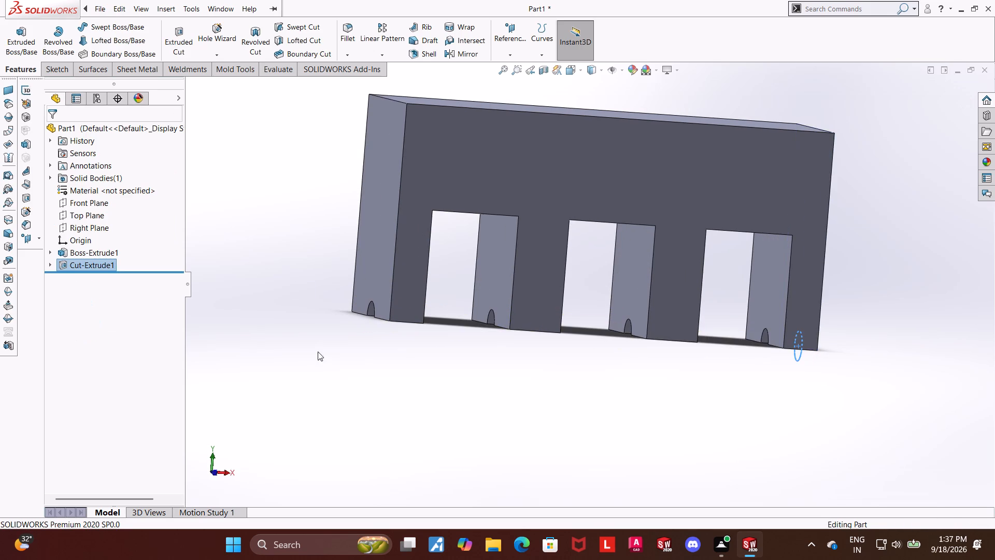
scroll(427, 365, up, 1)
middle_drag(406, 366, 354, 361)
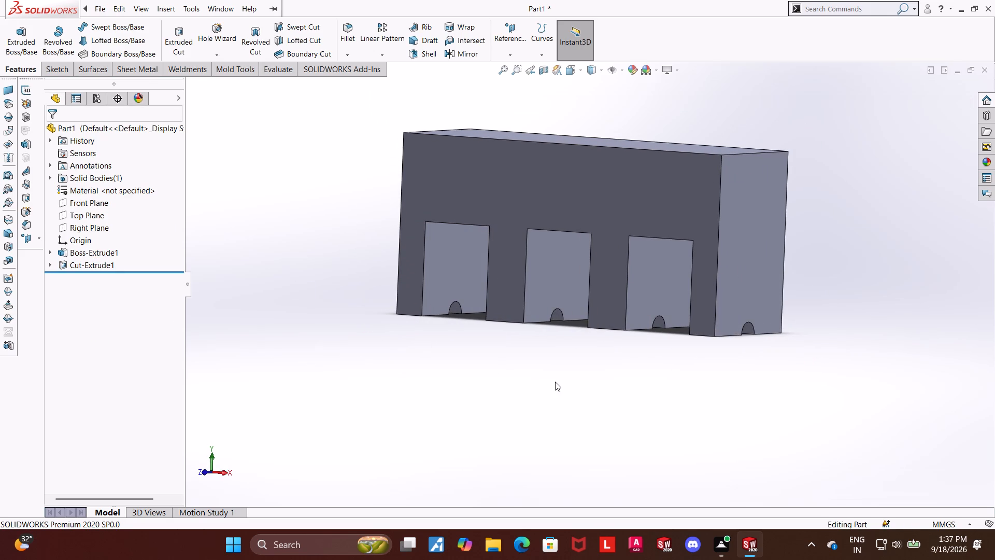
Edit the groove cut's sketch, set the circle's diameter to 35 mm, and exit the sketch.
middle_drag(550, 383, 546, 331)
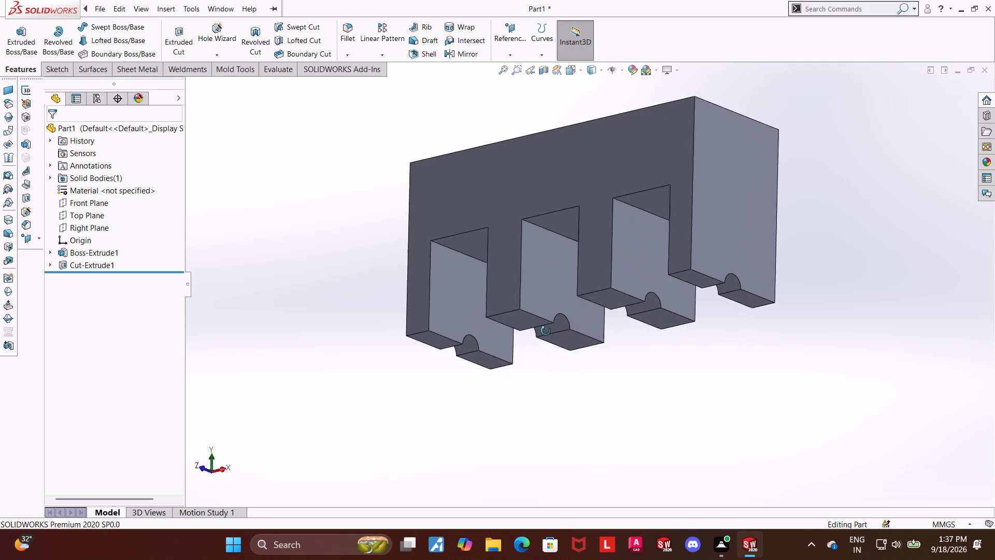
middle_drag(546, 331, 537, 384)
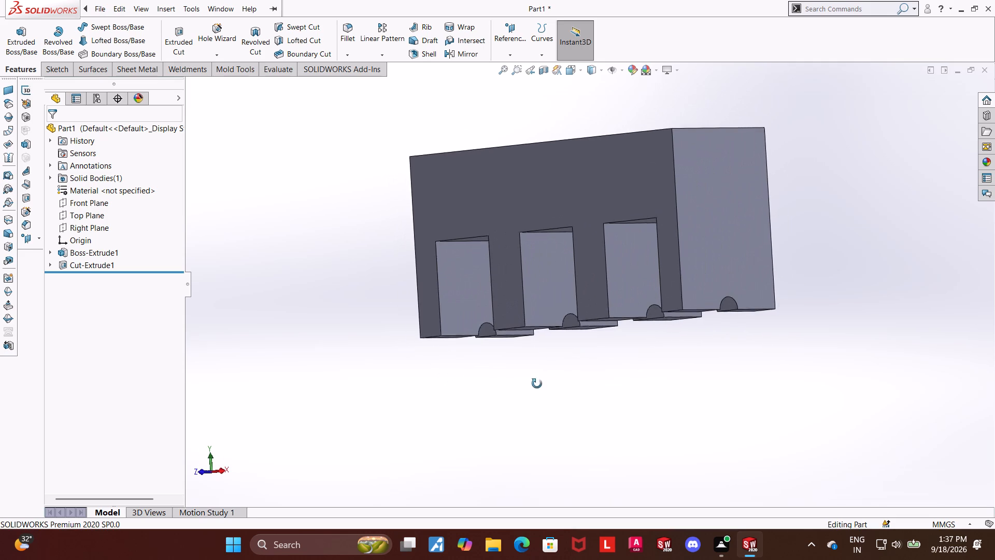
middle_drag(537, 384, 538, 385)
middle_drag(518, 387, 542, 451)
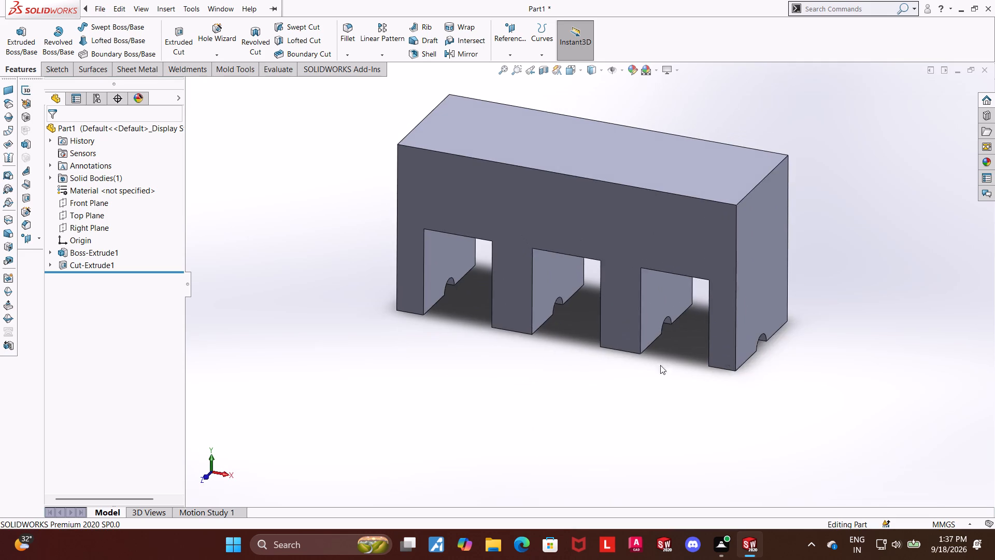
scroll(743, 353, up, 3)
scroll(694, 316, down, 2)
click(51, 264)
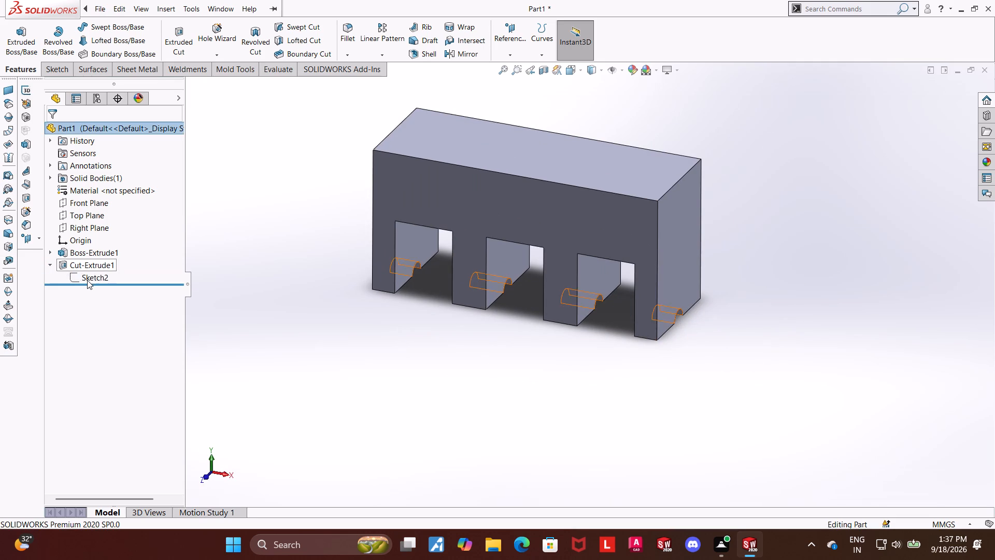
click(87, 280)
click(93, 251)
middle_drag(714, 280, 594, 298)
scroll(629, 265, up, 1)
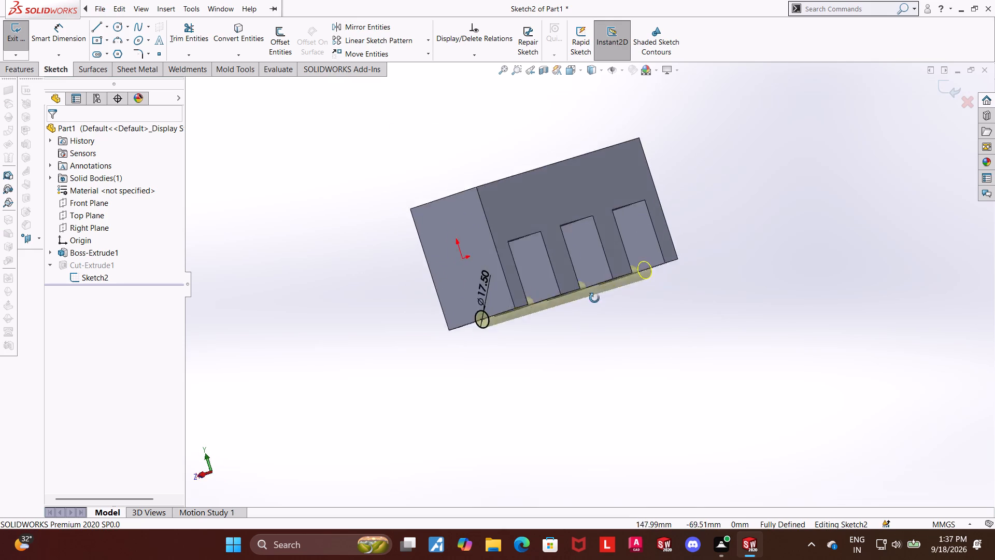
middle_drag(594, 298, 623, 315)
scroll(626, 313, down, 1)
double_click(523, 305)
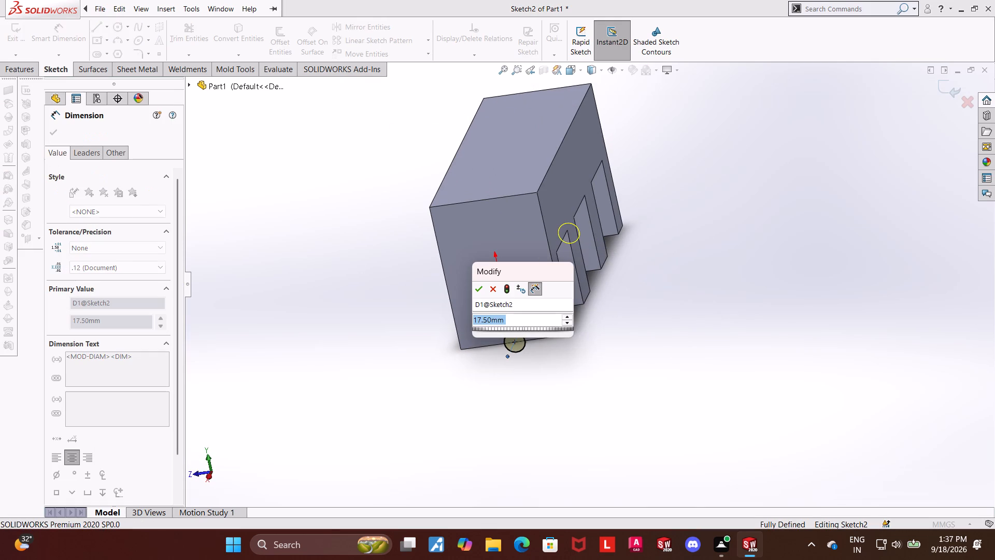
text(35)
key(Return)
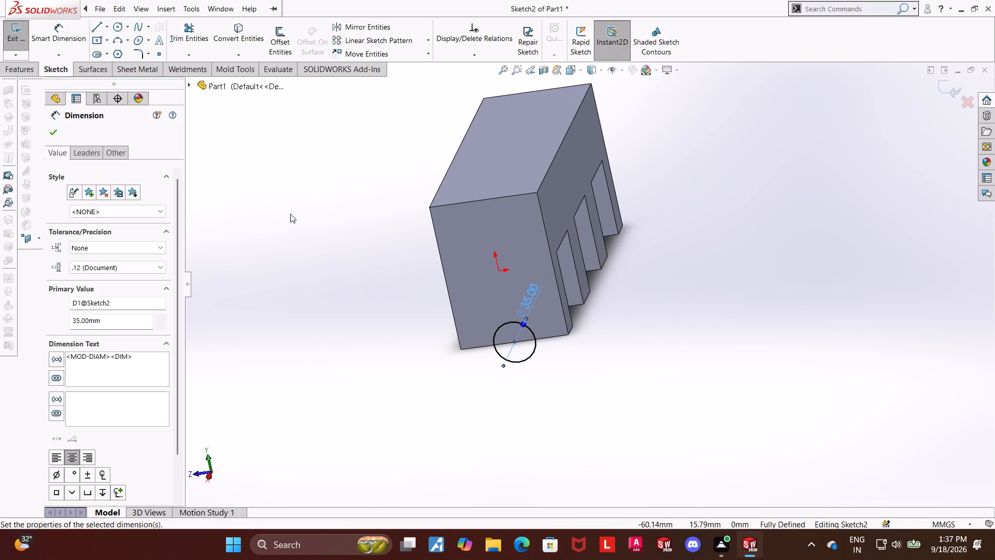
click(58, 128)
middle_drag(269, 337, 280, 329)
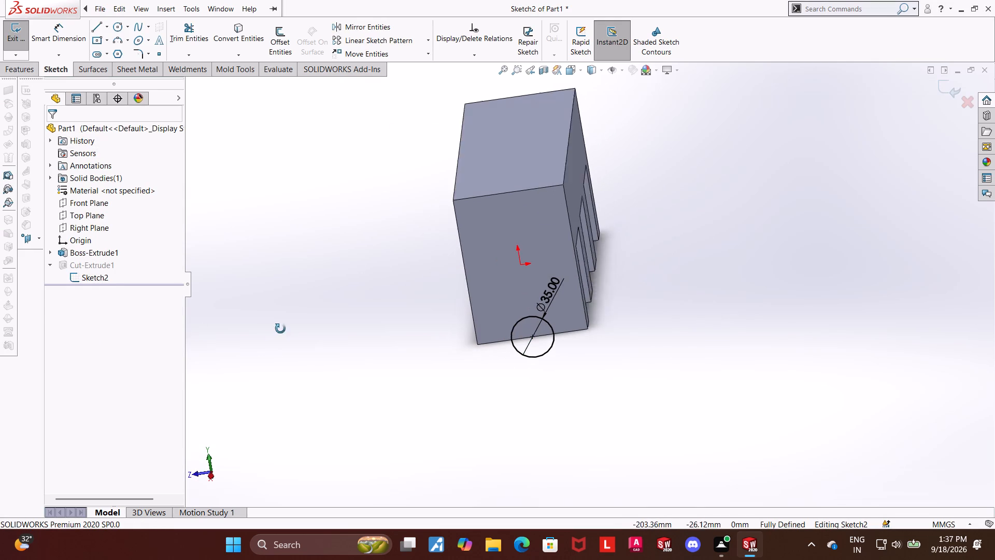
middle_drag(280, 329, 281, 328)
click(947, 82)
Examine the groove through the block's legs from the front and the end, including its circle sketch.
middle_drag(672, 263, 751, 219)
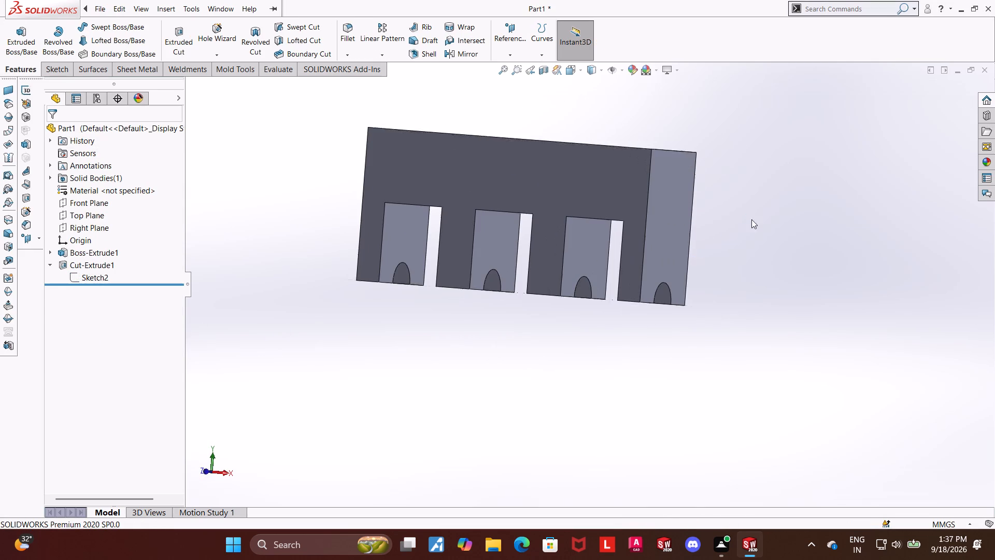
click(786, 315)
middle_click(782, 314)
middle_drag(811, 298, 766, 310)
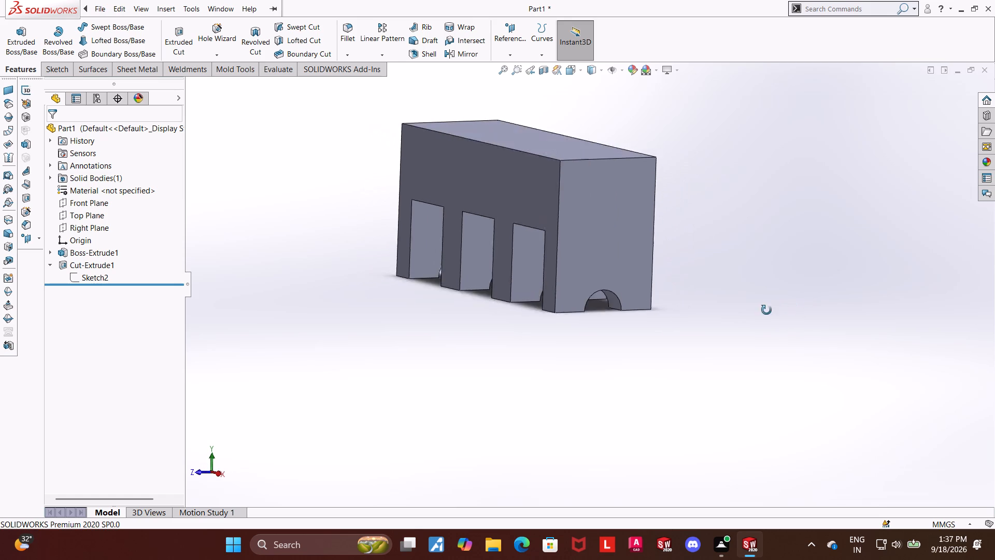
middle_drag(766, 310, 755, 313)
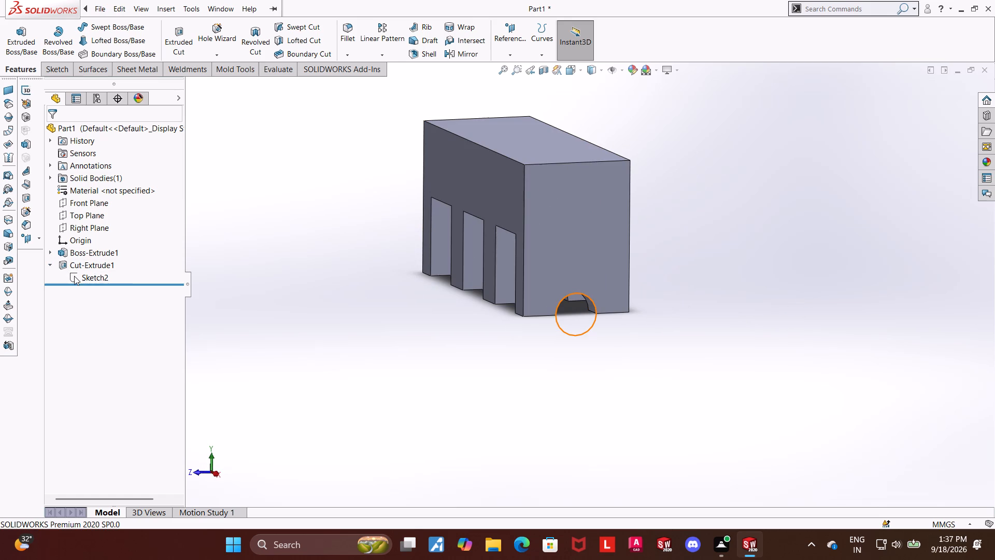
click(76, 274)
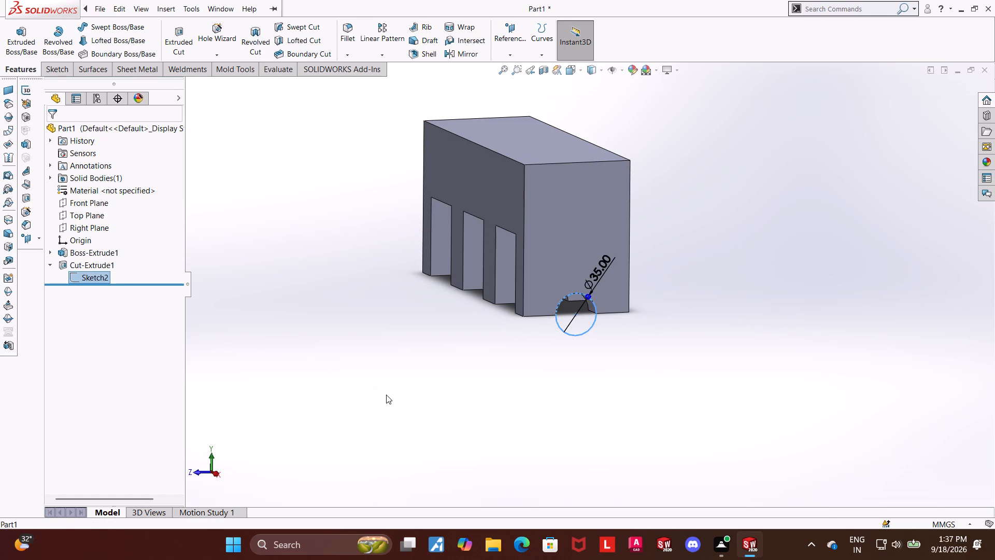
click(386, 395)
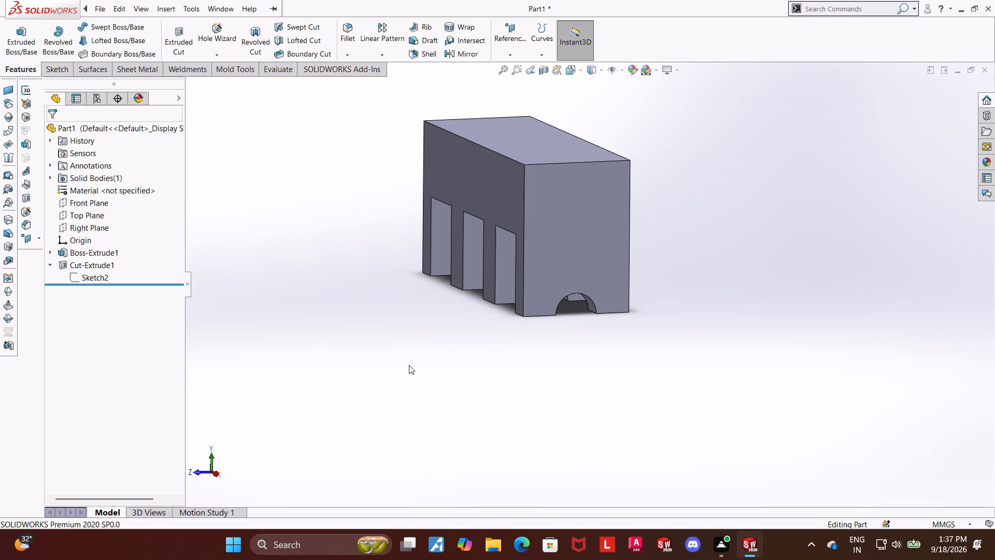
scroll(527, 353, up, 1)
Start a sketch on the block's top face and draw a horizontal centerline through the origin, extending past both ends.
middle_drag(450, 316, 515, 297)
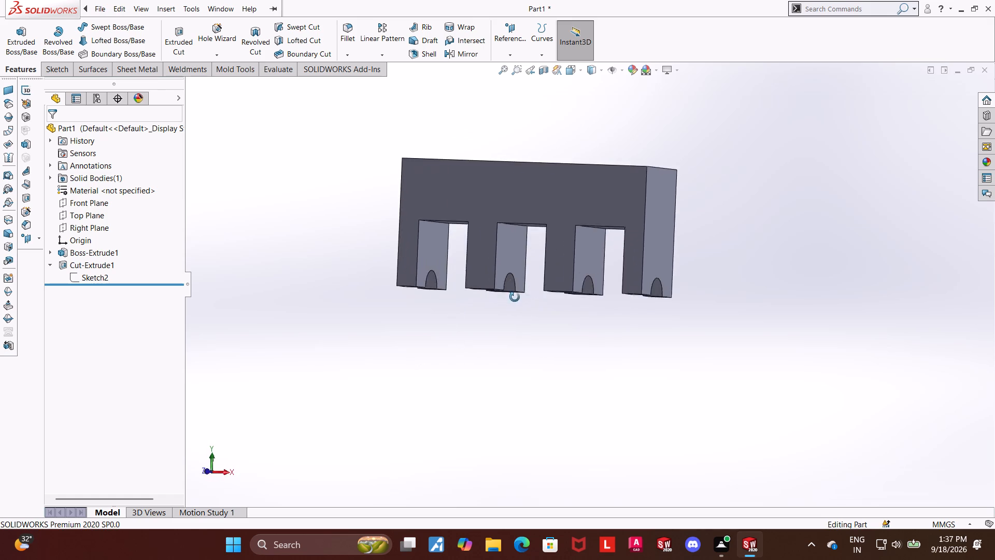
middle_drag(515, 297, 568, 431)
click(534, 195)
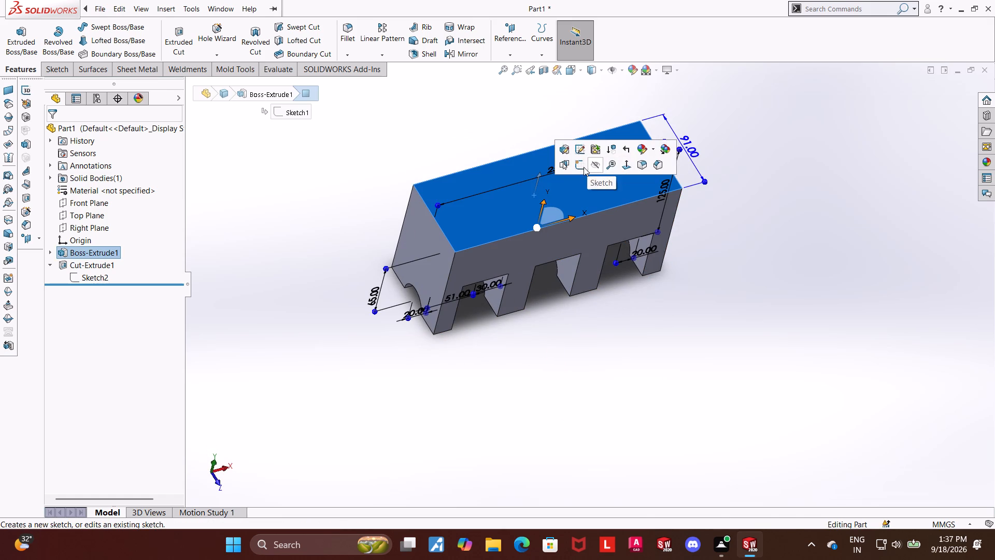
click(582, 167)
click(86, 292)
click(116, 277)
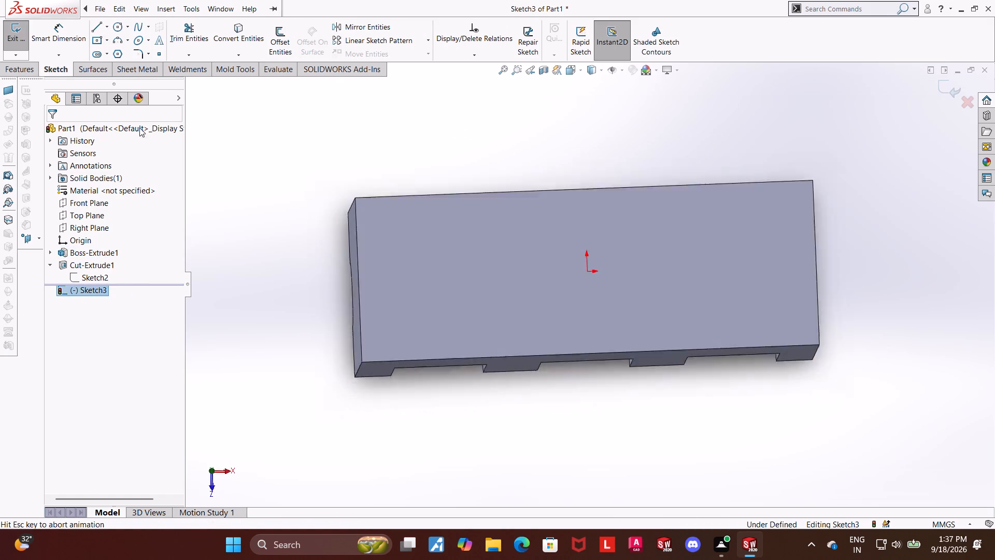
click(422, 109)
click(107, 29)
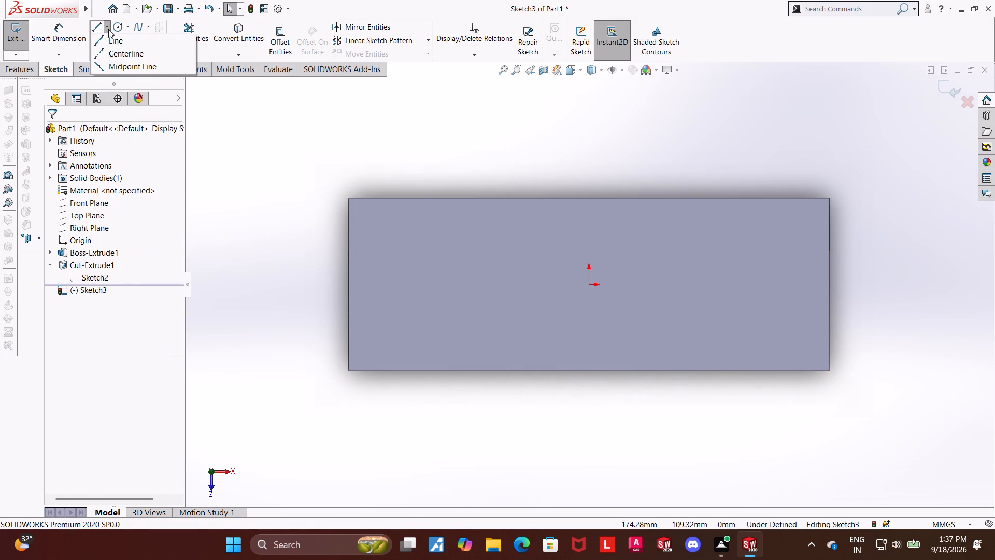
click(112, 55)
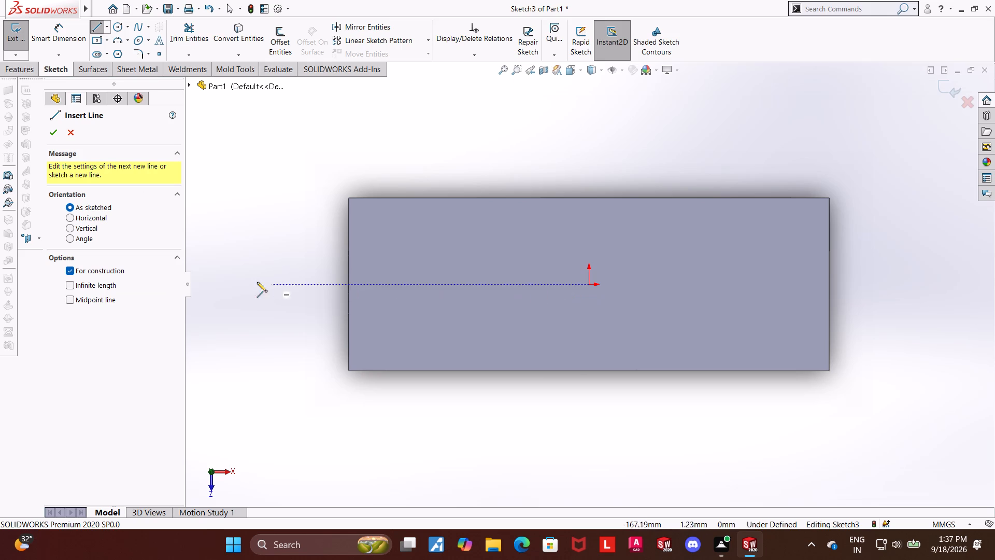
click(269, 284)
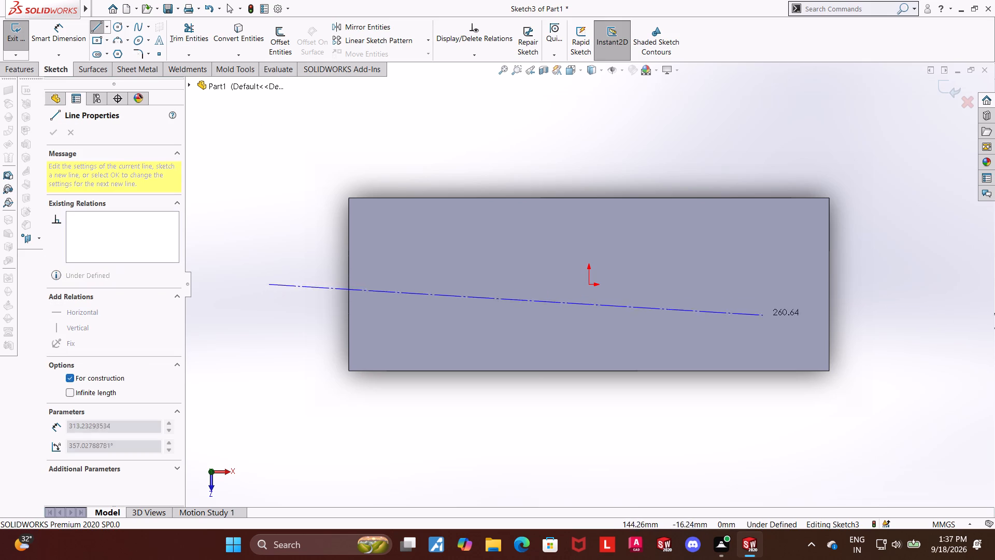
click(913, 283)
key(Escape)
key(Escape)
key(Escape)
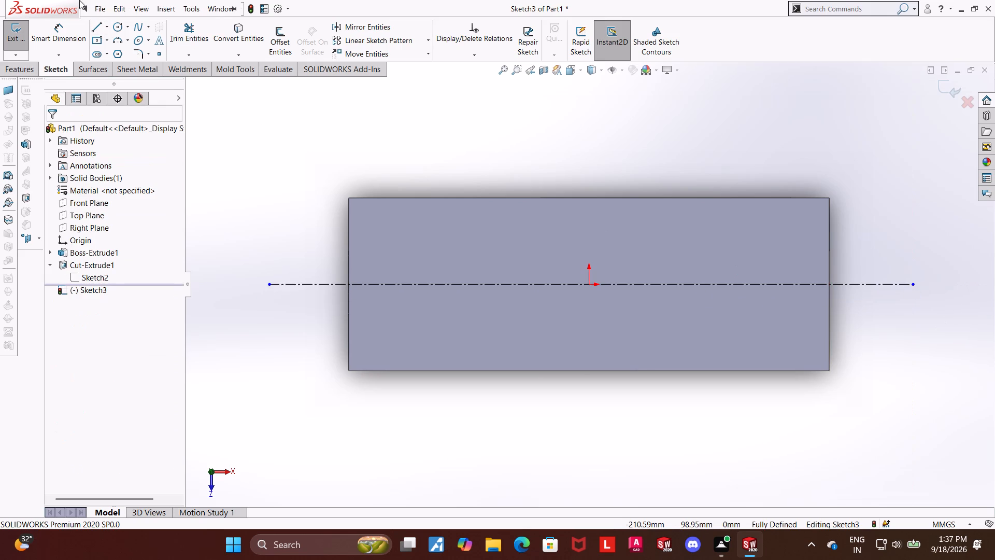
Sketch three circles on the centerline: about 40 mm diameter near the left end, one at the origin, and about 59 mm near the right end.
click(119, 29)
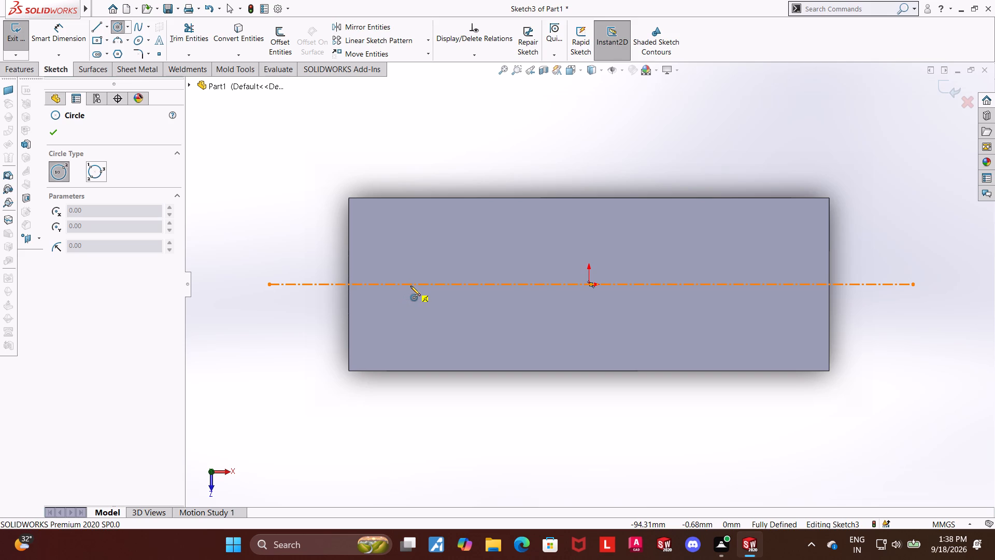
click(412, 286)
click(435, 254)
key(Escape)
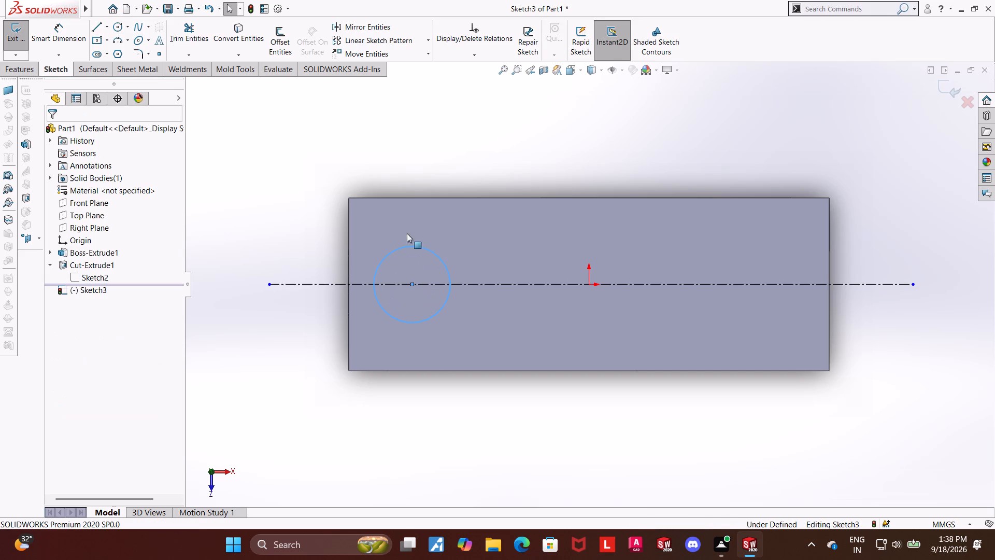
key(Escape)
click(117, 29)
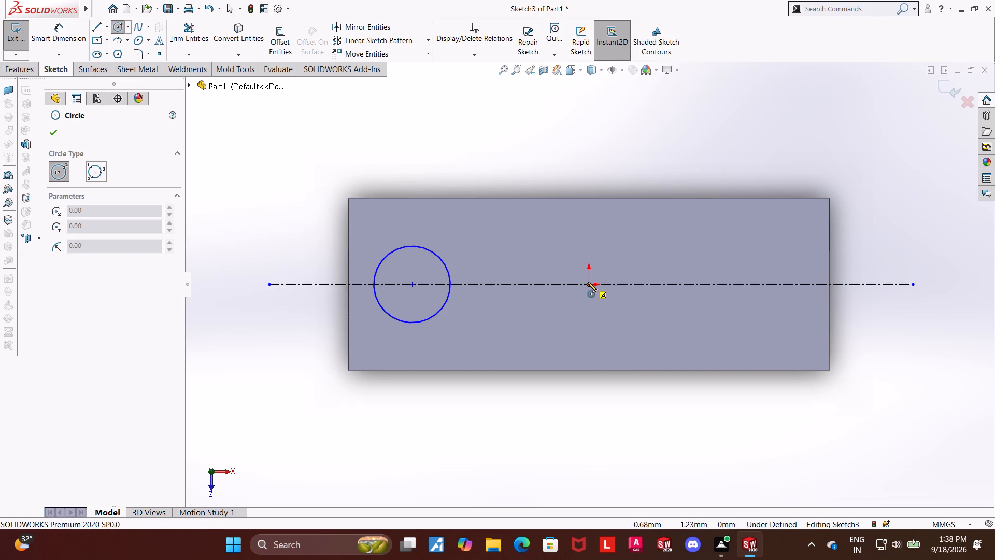
click(590, 284)
click(628, 247)
key(Escape)
key(Escape)
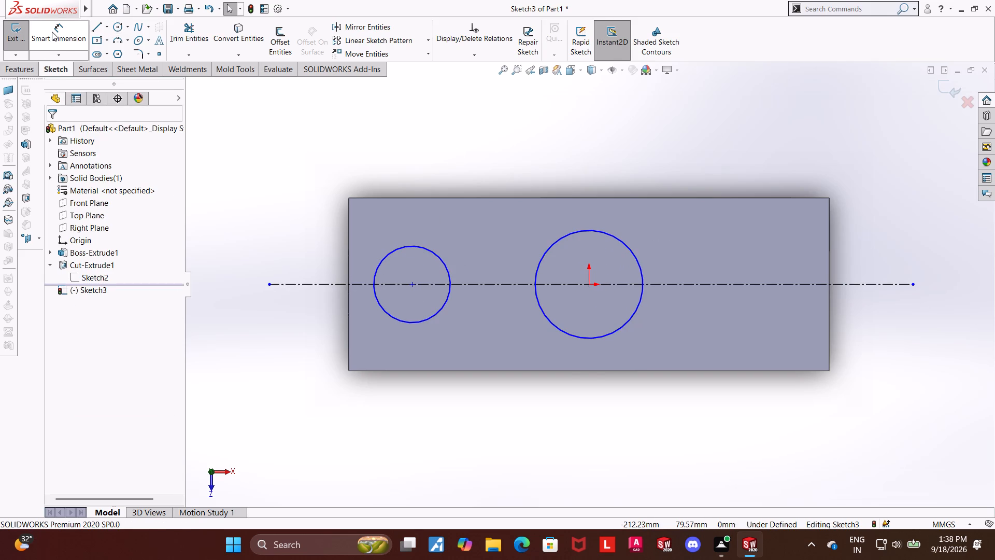
click(52, 32)
key(Escape)
click(119, 31)
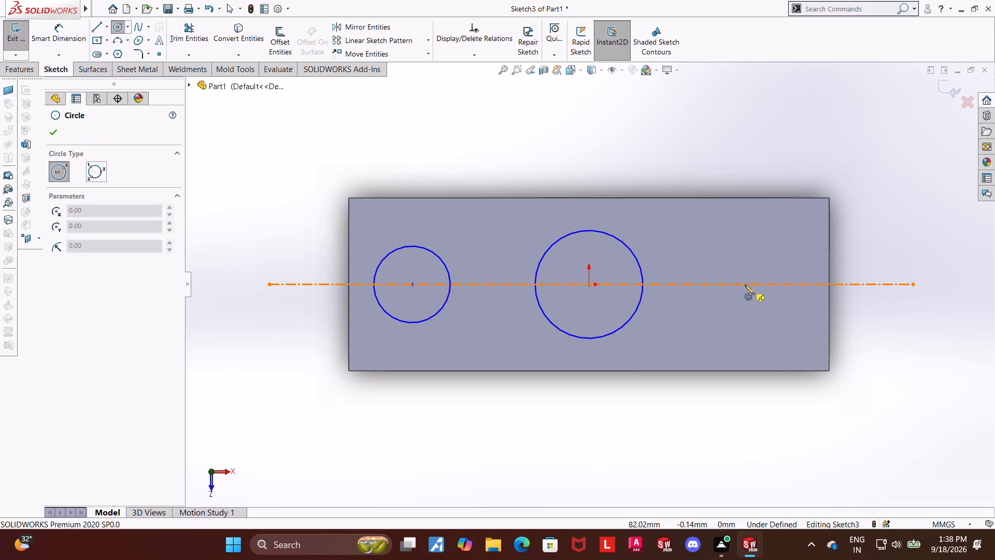
click(745, 285)
click(775, 237)
key(Escape)
key(Escape)
Apply an Equal relation to the three circles.
click(717, 238)
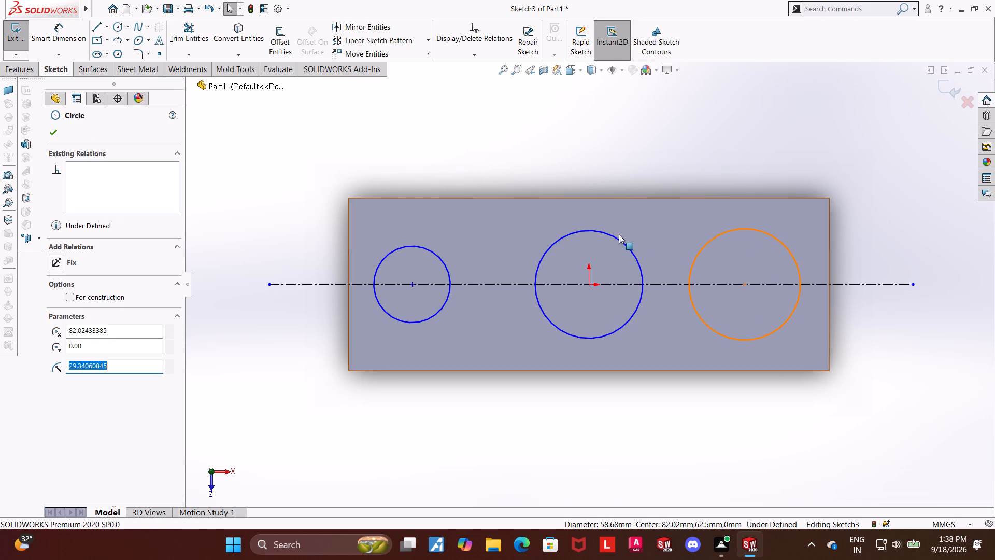
ctrl+click(616, 234)
ctrl+click(424, 249)
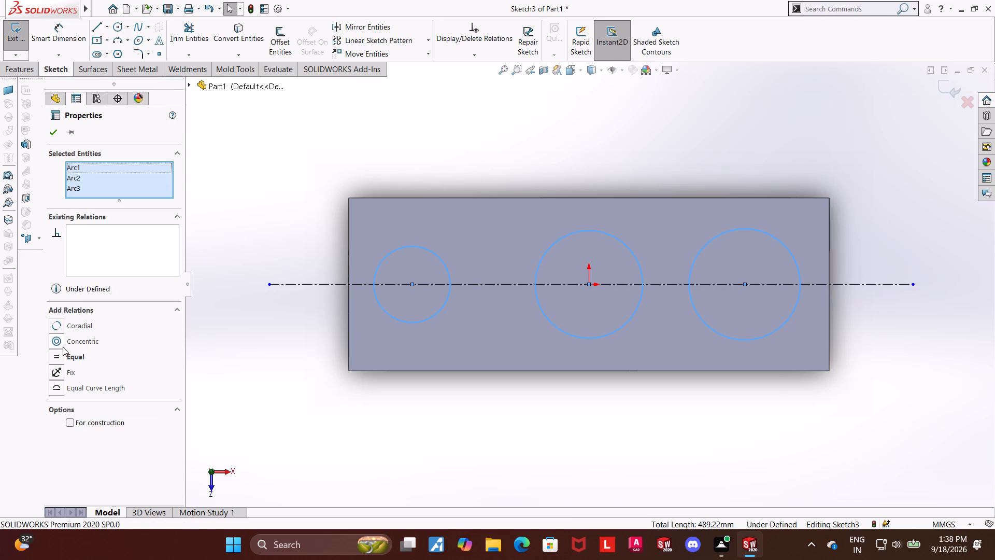
click(58, 358)
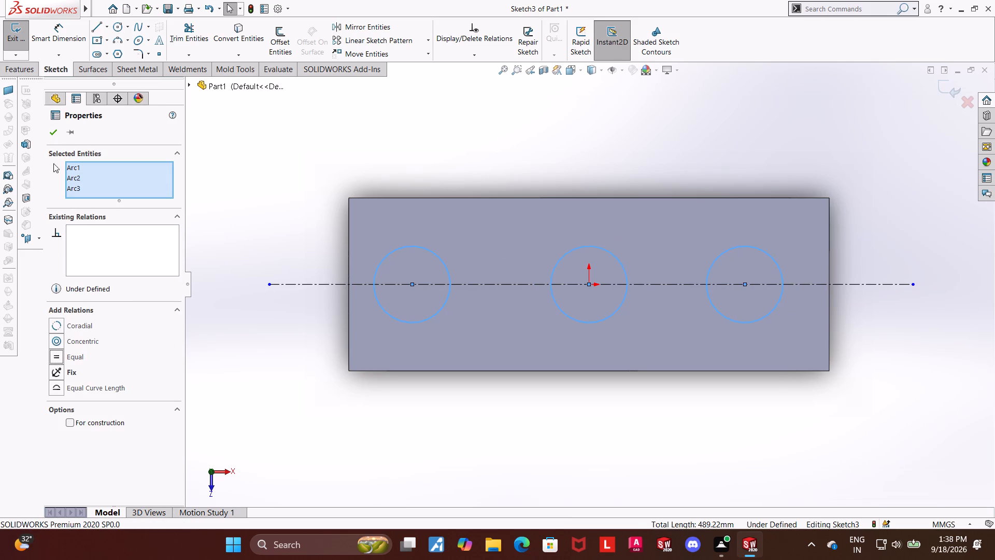
click(52, 131)
key(Escape)
key(Escape)
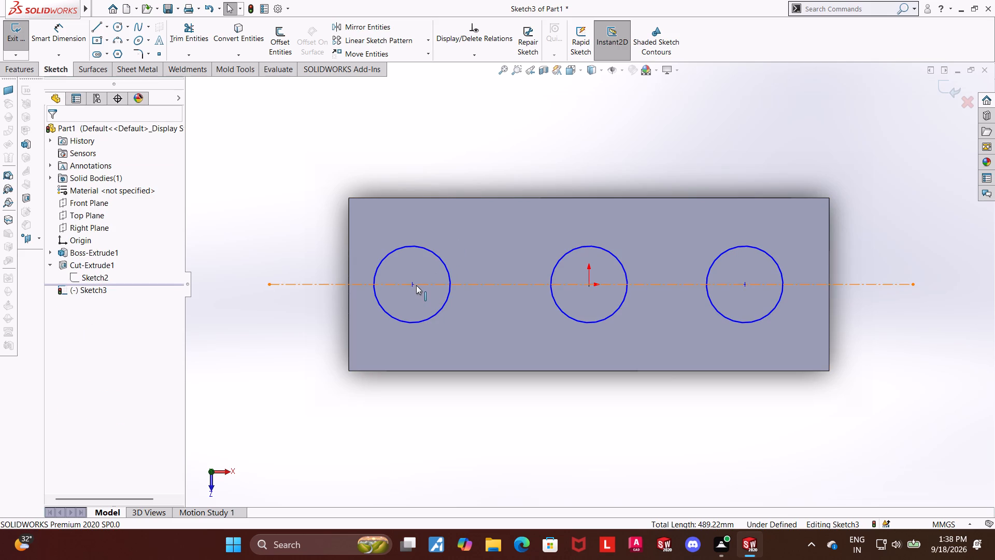
Apply a Horizontal relation to the centre points of the three circles.
click(414, 285)
ctrl+click(588, 286)
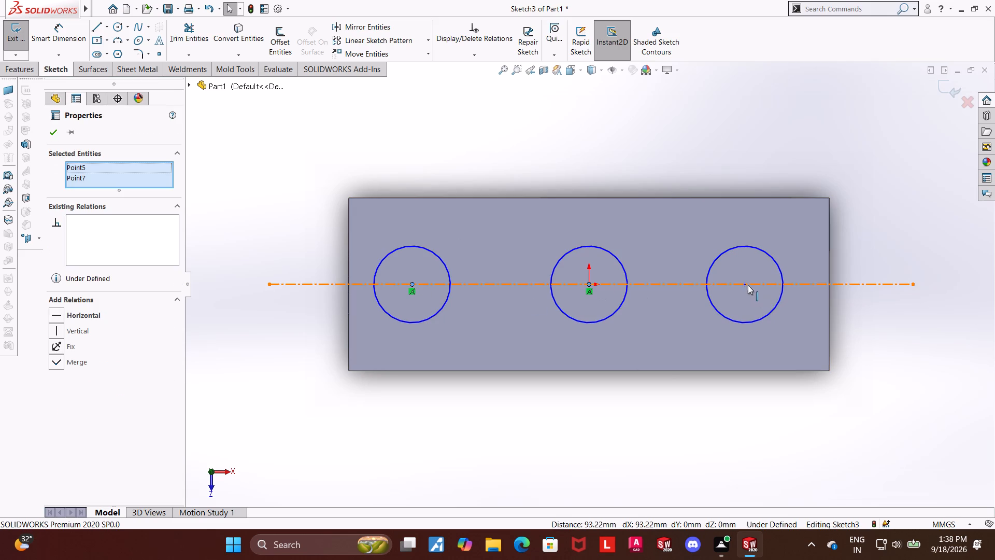
ctrl+click(746, 285)
click(59, 321)
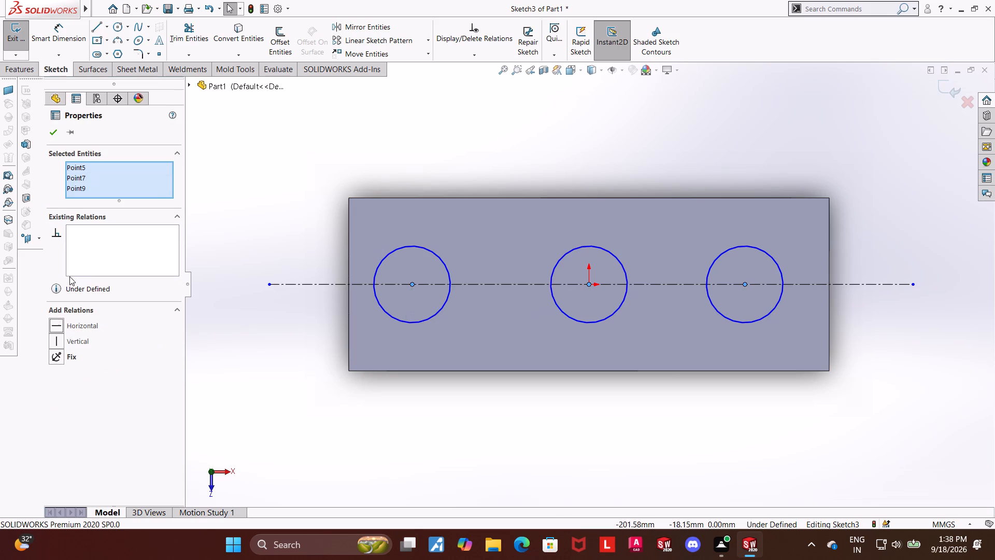
click(57, 131)
click(271, 147)
key(Escape)
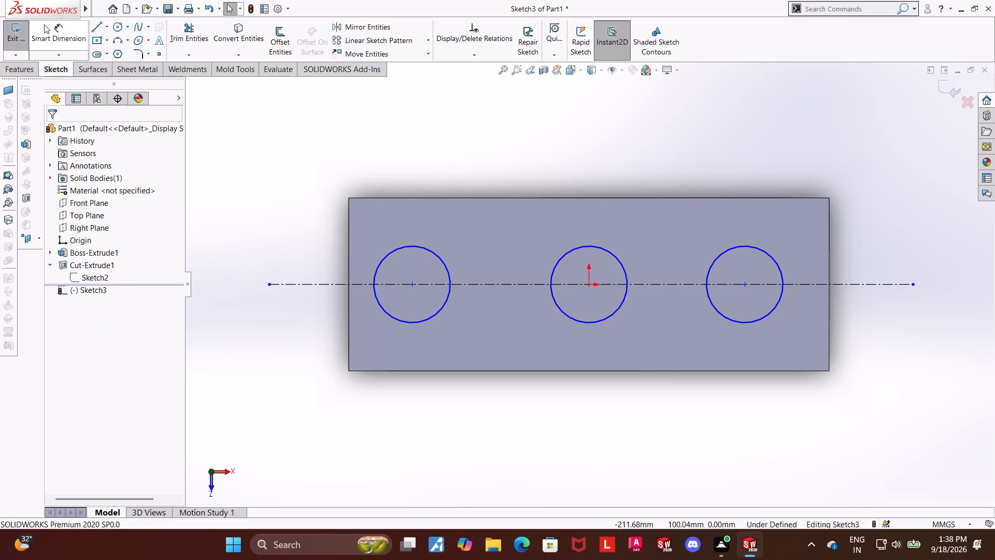
Dimension the left circle's diameter as 60.1 mm.
click(72, 33)
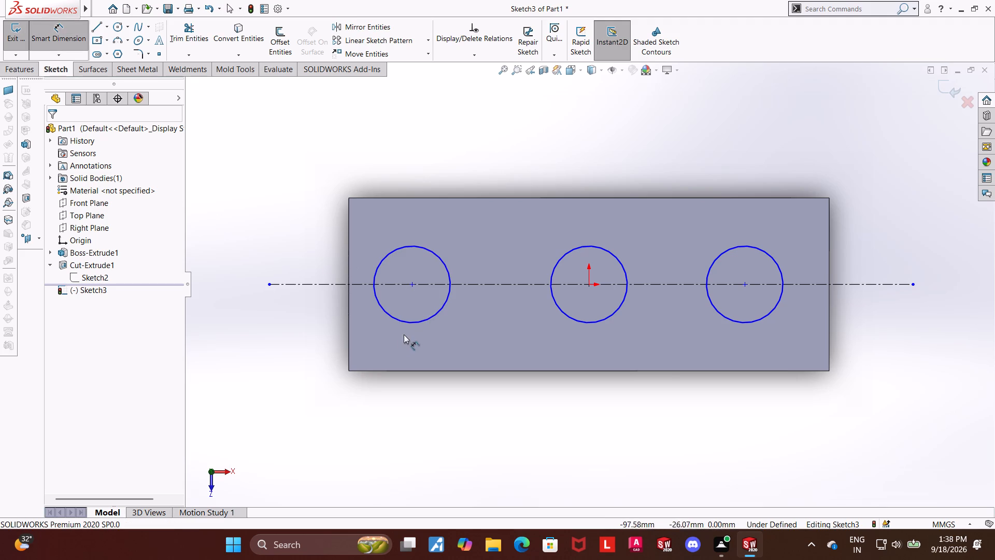
click(422, 322)
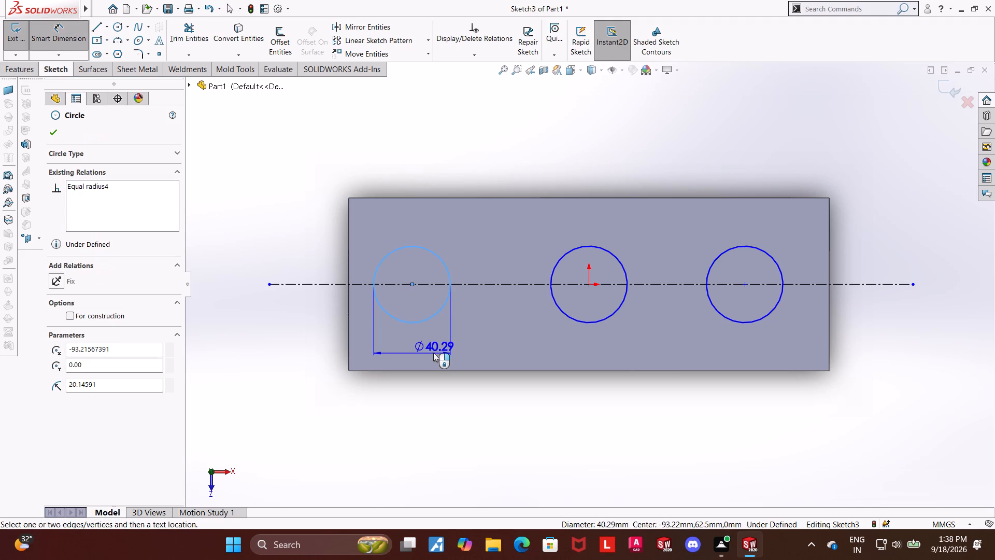
click(433, 353)
text(60)
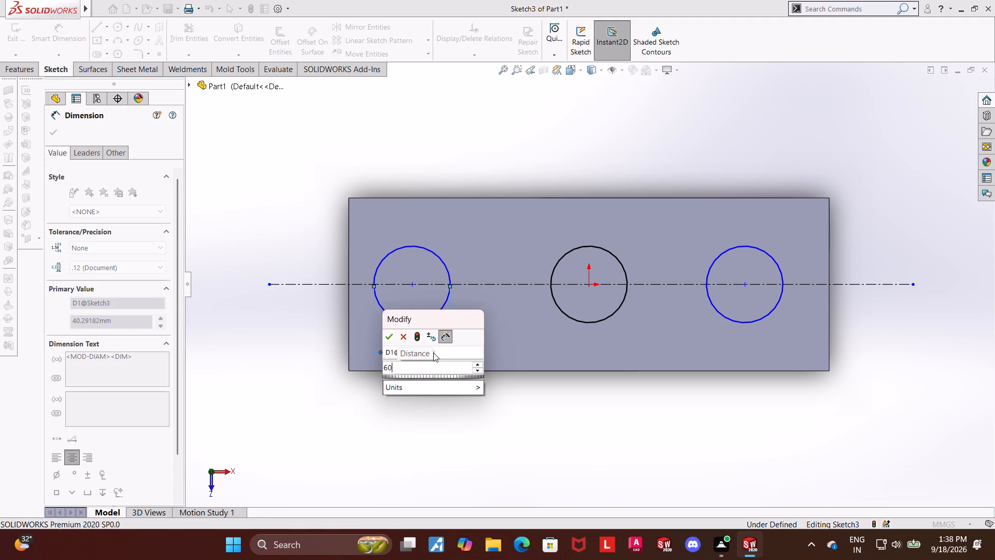
text(.1)
key(Return)
key(Escape)
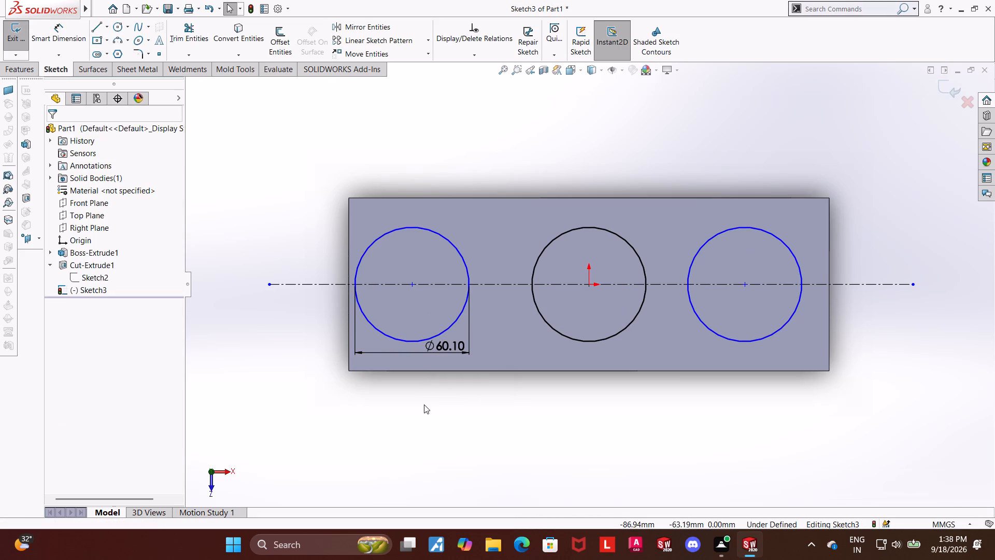
Dimension the left circle's centre 45.5 mm from the block's left edge.
click(51, 25)
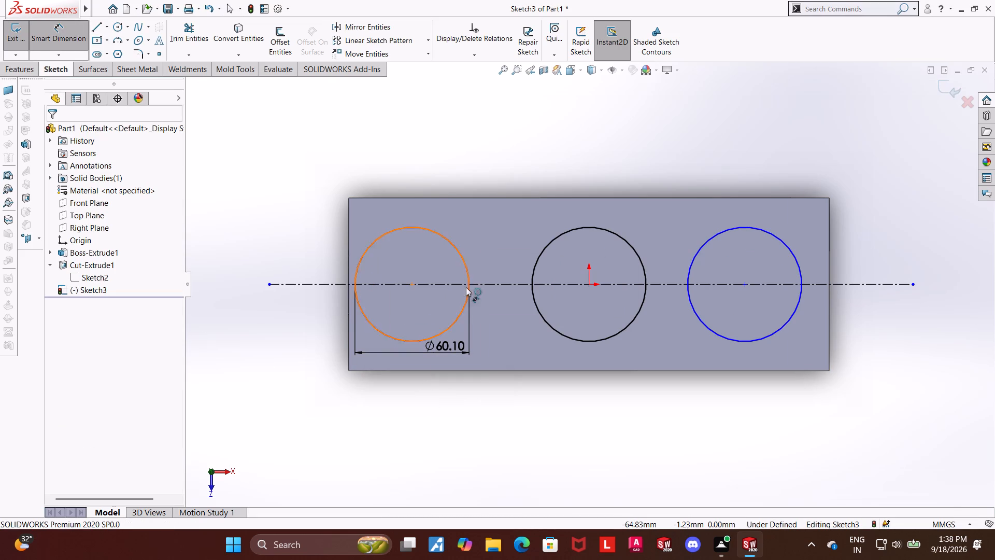
click(412, 284)
click(350, 240)
click(392, 167)
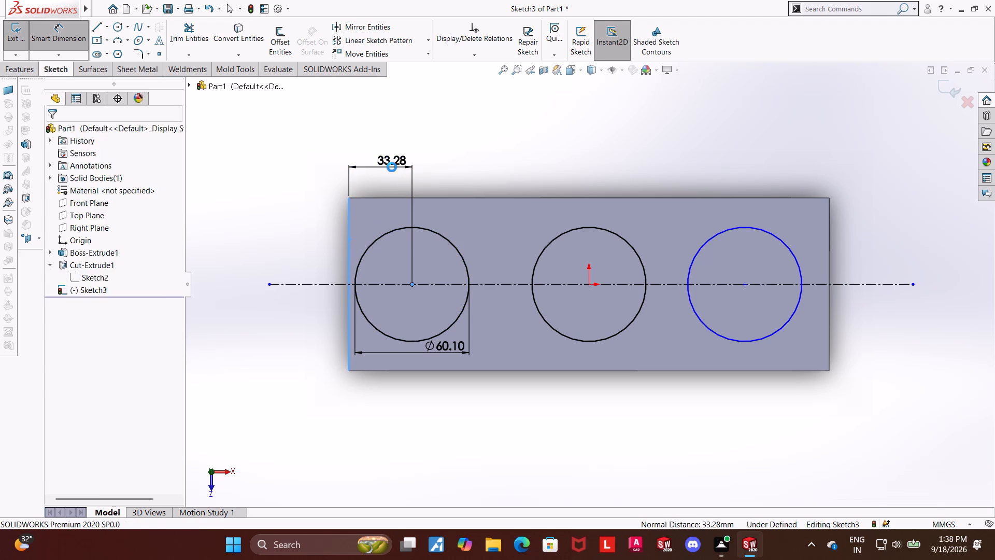
text(45.5)
key(Return)
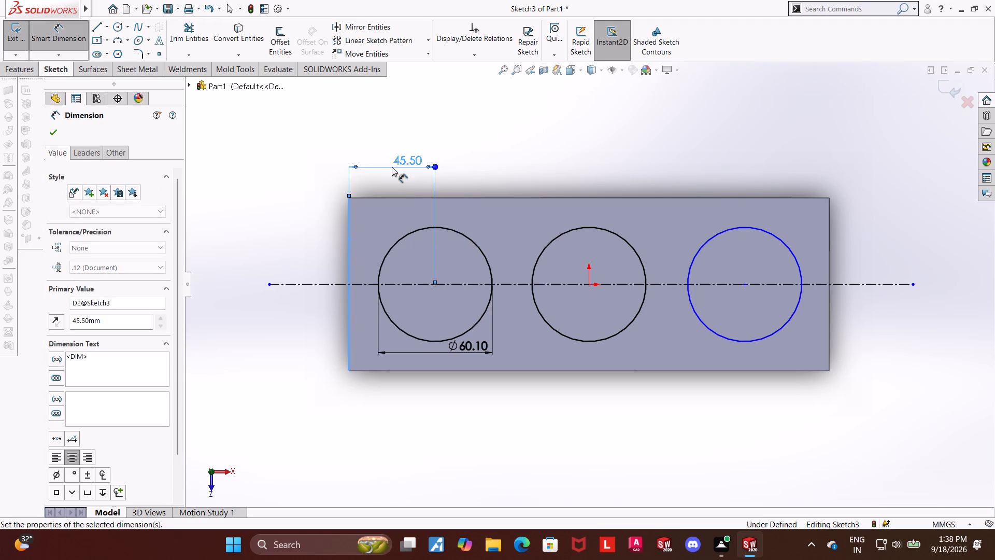
key(Escape)
key(Escape)
Dimension the right circle's centre 45.5 mm from the block's right edge.
click(71, 35)
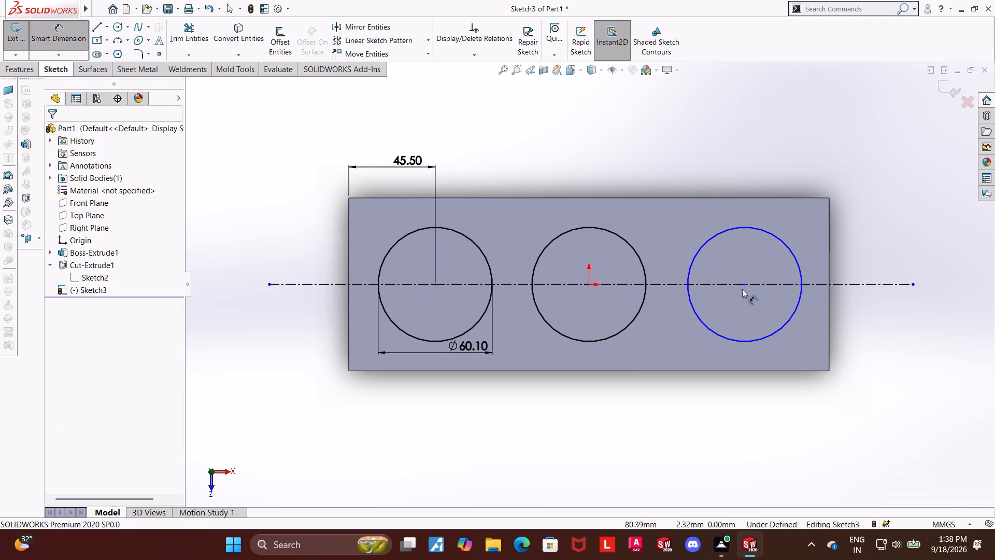
click(745, 284)
click(830, 300)
click(767, 135)
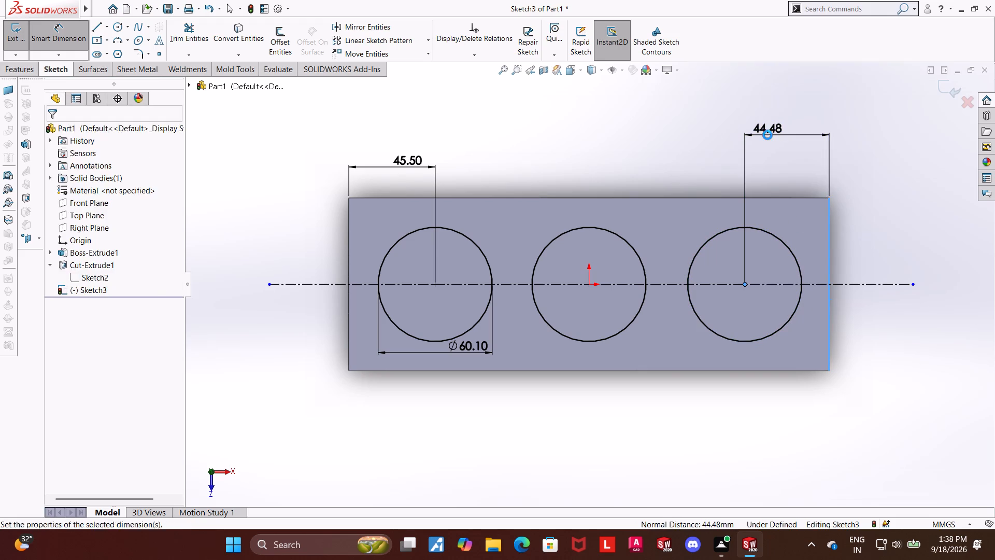
text(45.4)
key(BackSpace)
key(5)
key(Return)
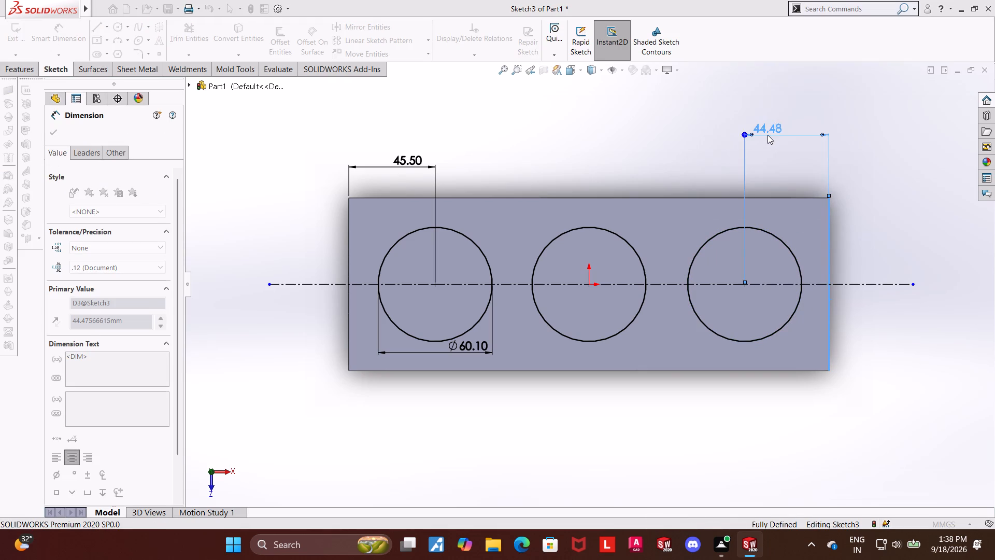
key(Escape)
key(Escape)
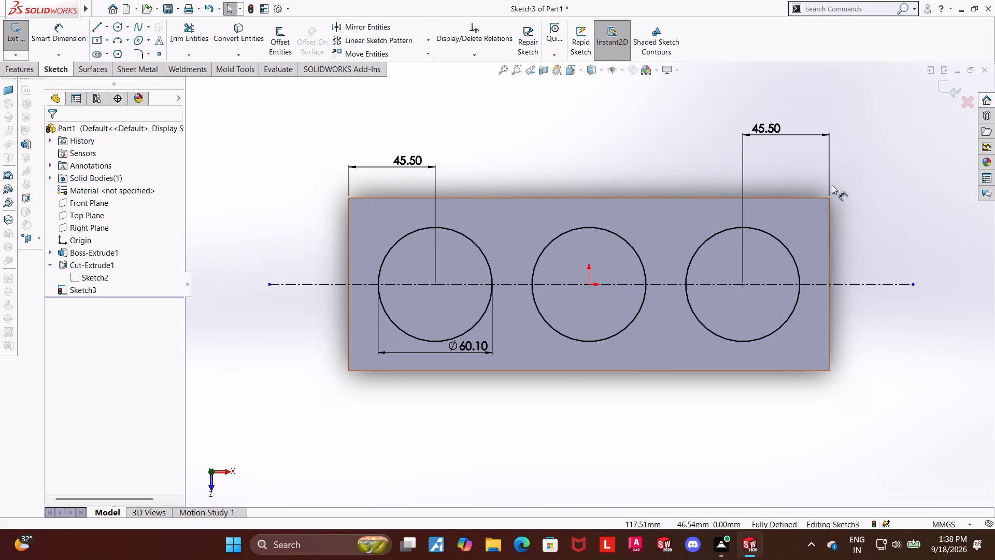
Exit the sketch and cut-extrude the three circles down into the block to a blind depth of 81 mm.
click(943, 86)
middle_drag(894, 247, 890, 139)
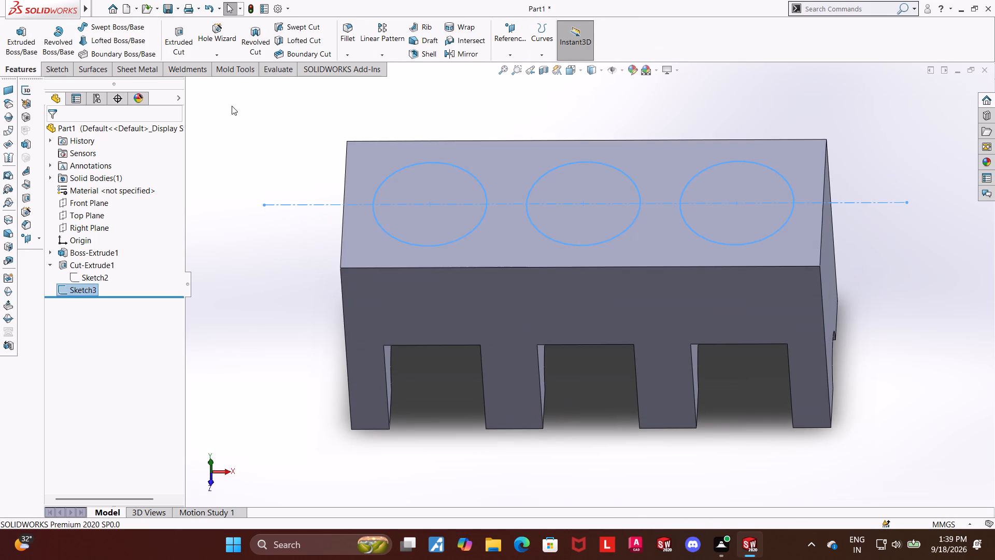
click(166, 39)
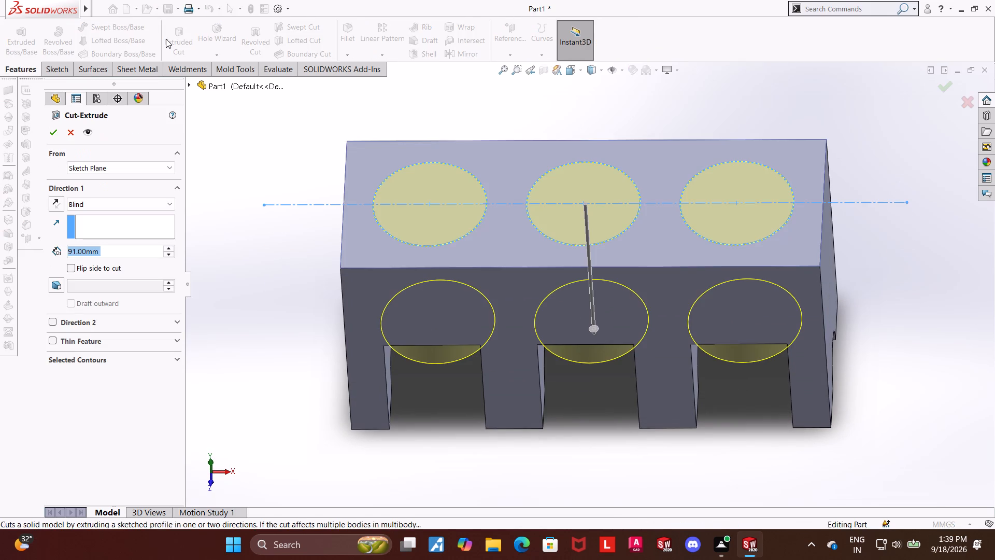
text(81)
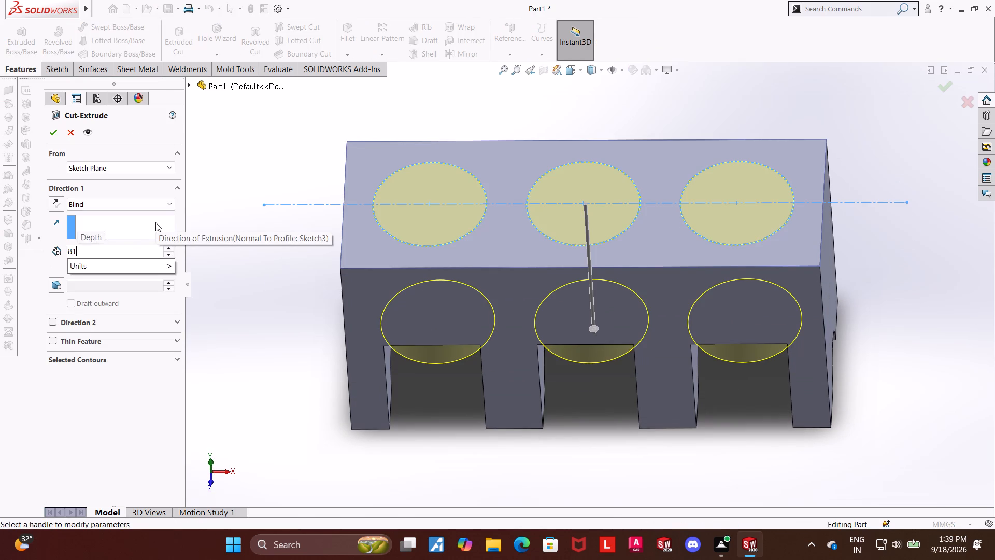
key(Return)
click(48, 138)
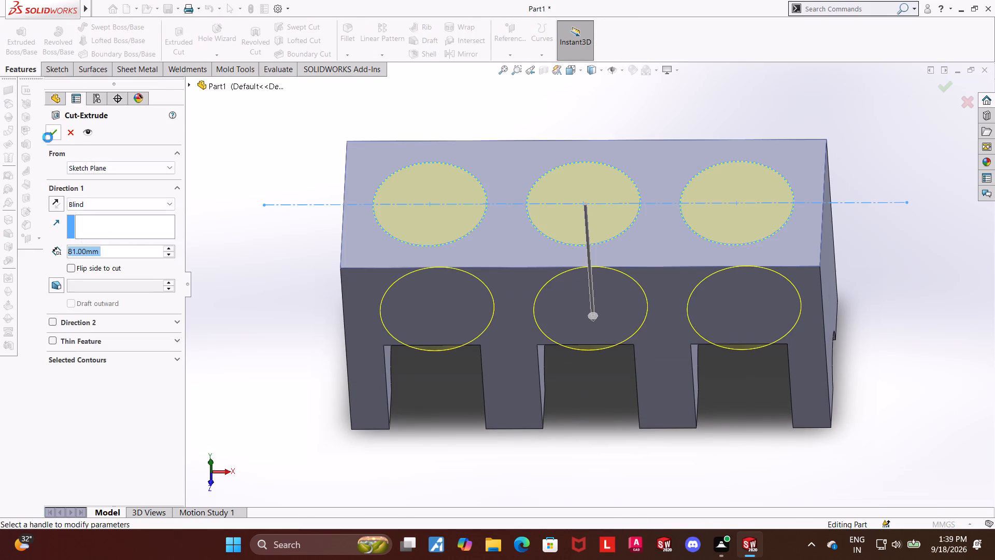
click(283, 353)
Inspect the block from several angles, checking the three bores, the bottom slots and the lengthwise groove.
middle_drag(276, 347, 275, 317)
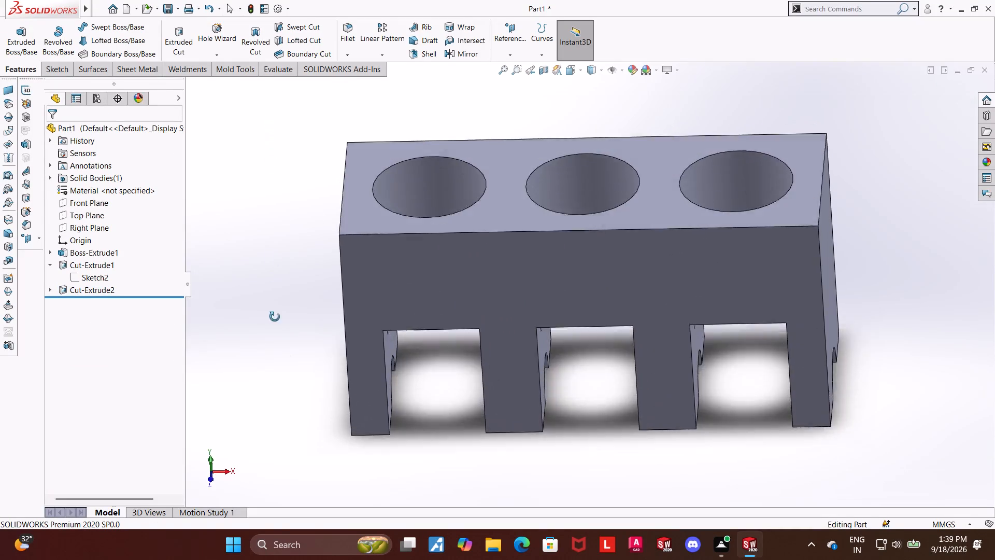
middle_drag(275, 317, 270, 421)
middle_drag(232, 319, 205, 366)
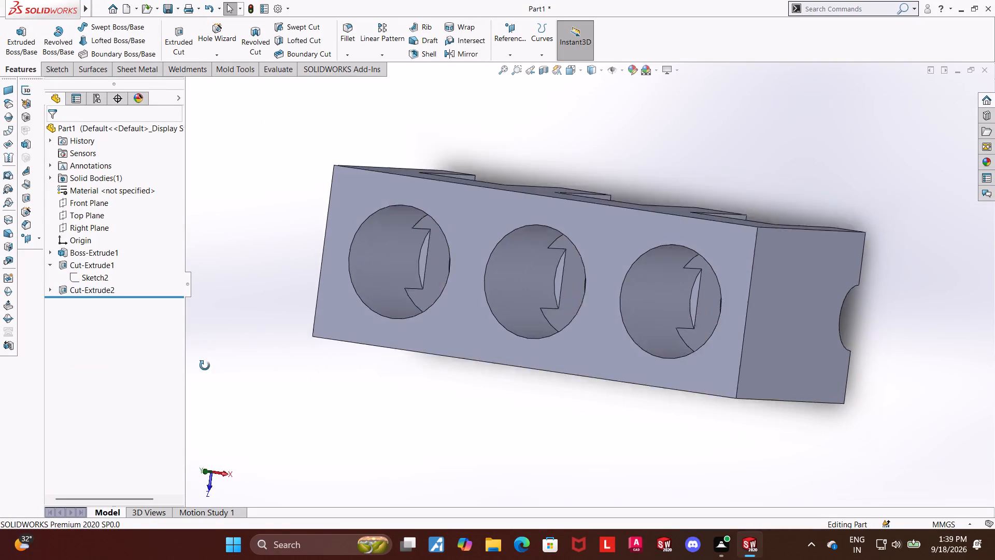
middle_drag(205, 366, 158, 355)
middle_drag(749, 203, 757, 225)
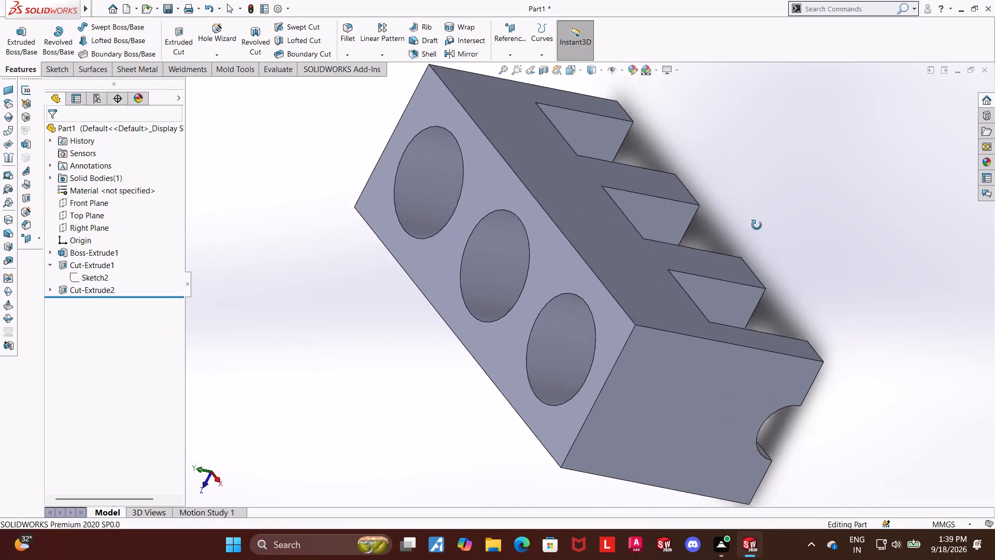
middle_drag(757, 225, 843, 182)
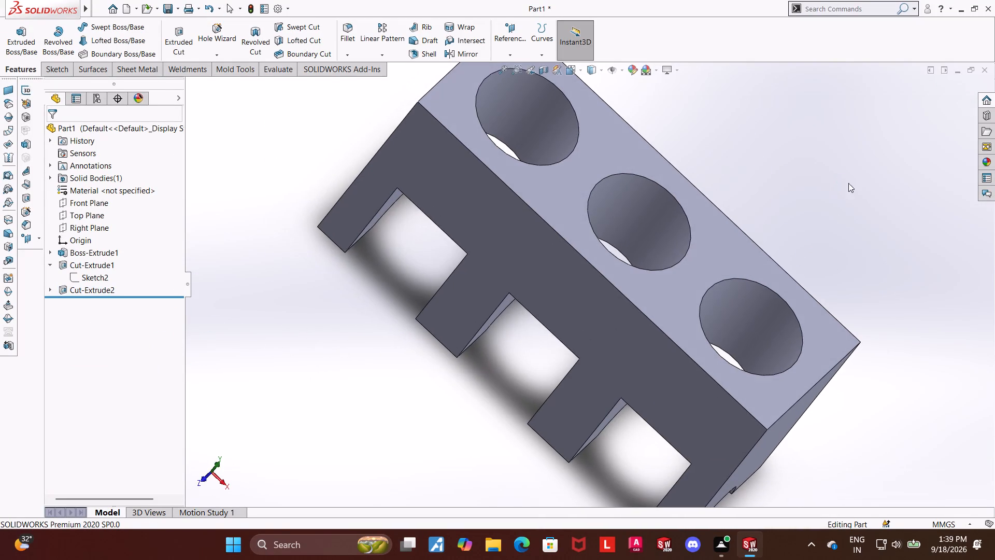
scroll(830, 213, up, 2)
middle_drag(787, 215, 760, 117)
middle_drag(760, 200, 817, 139)
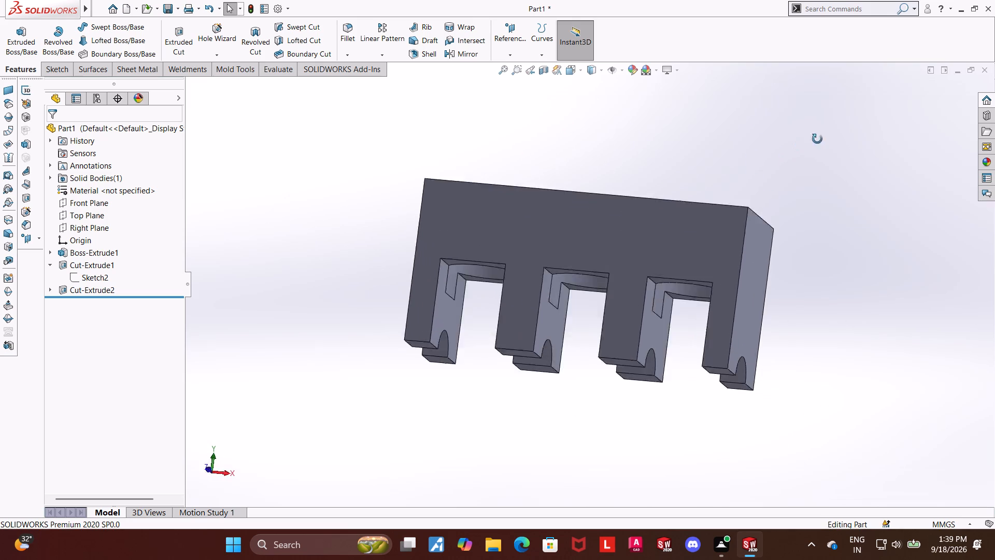
middle_drag(817, 139, 788, 192)
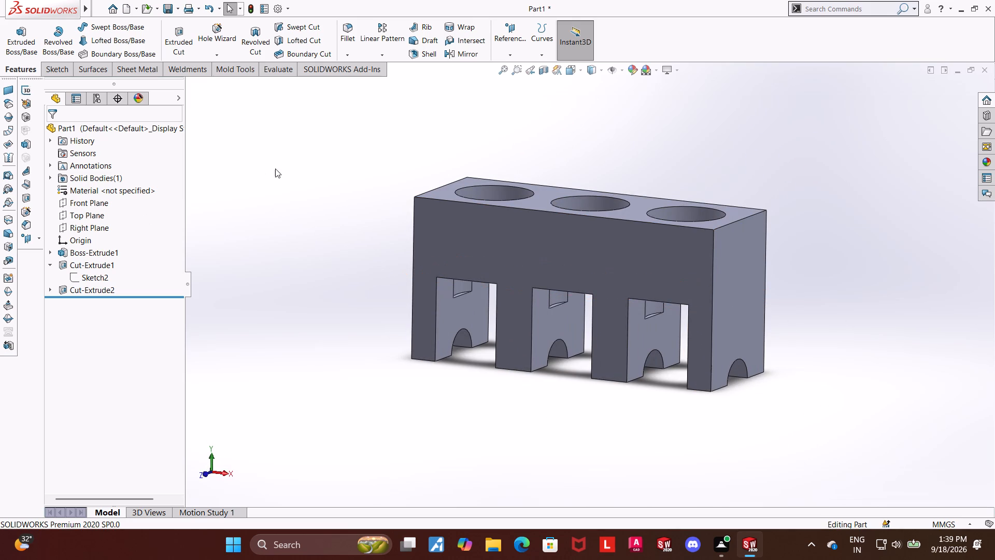
middle_drag(281, 171, 267, 186)
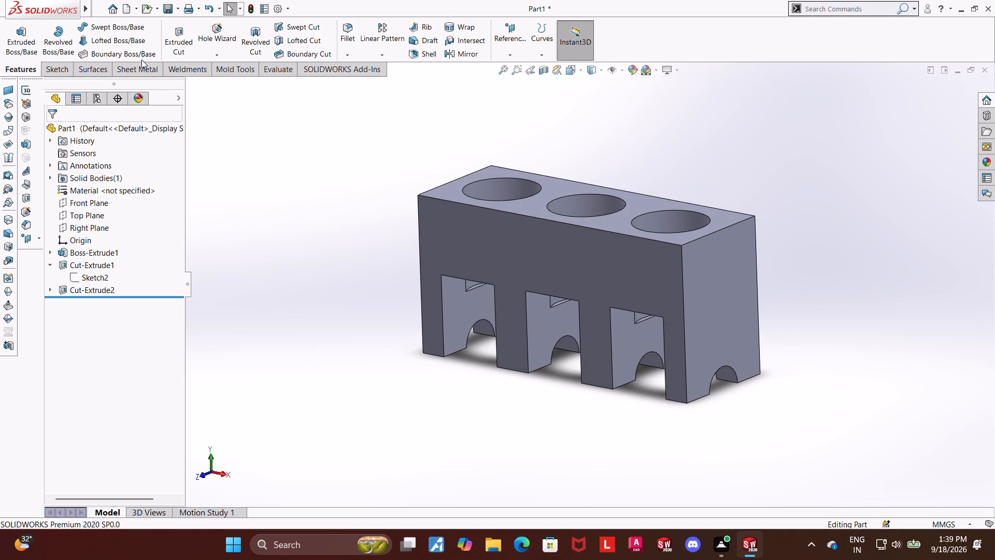
Save the part as Engine Block in the Downloads folder.
click(133, 139)
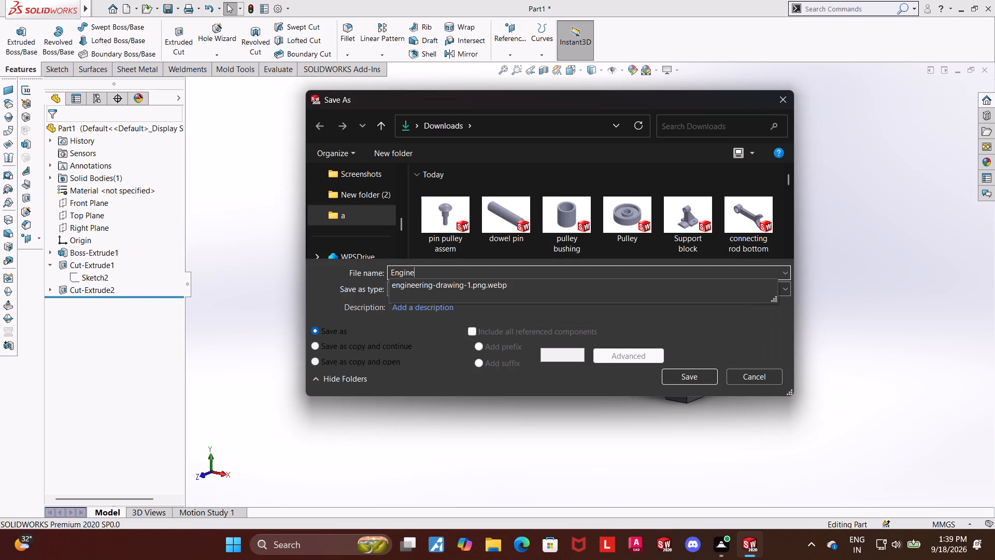
text(lock)
key(space)
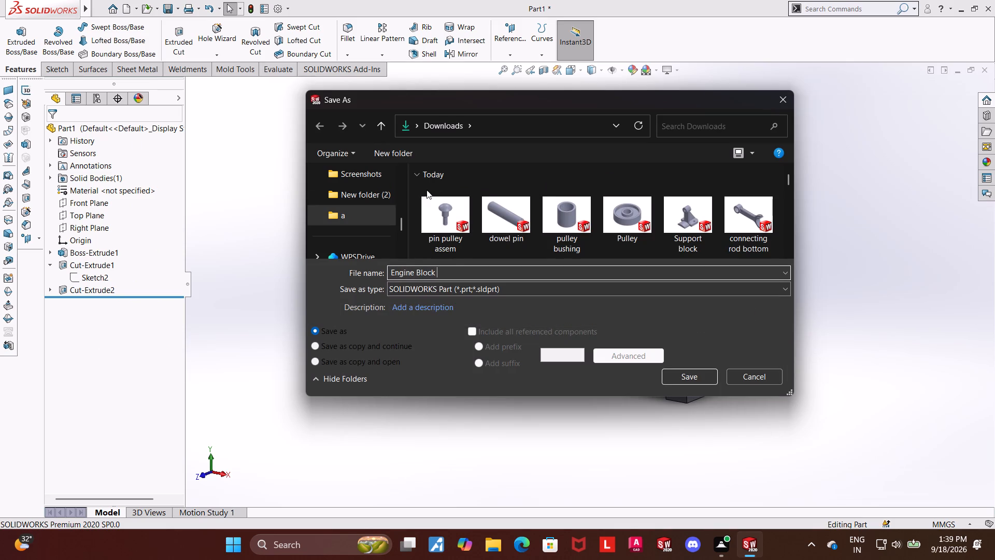
double_click(677, 374)
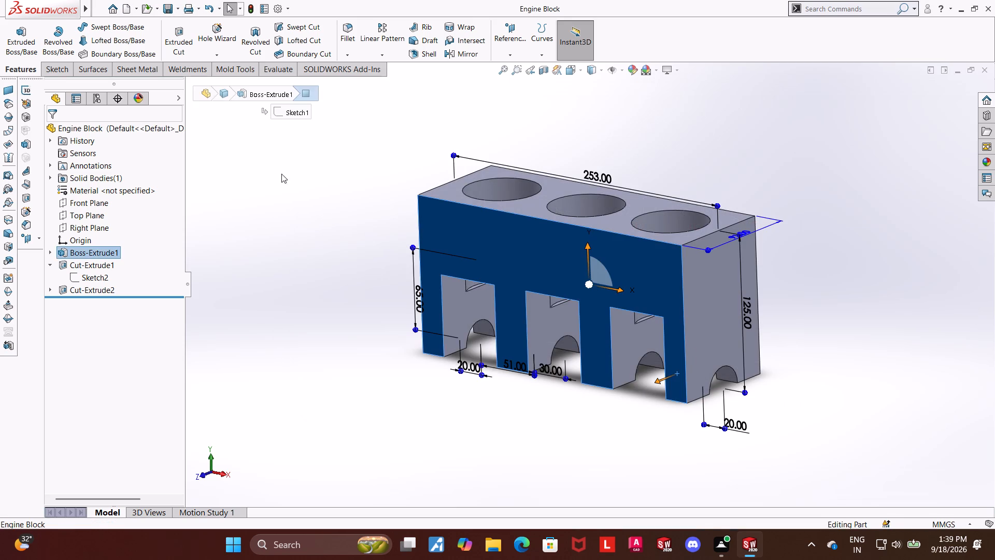
click(266, 170)
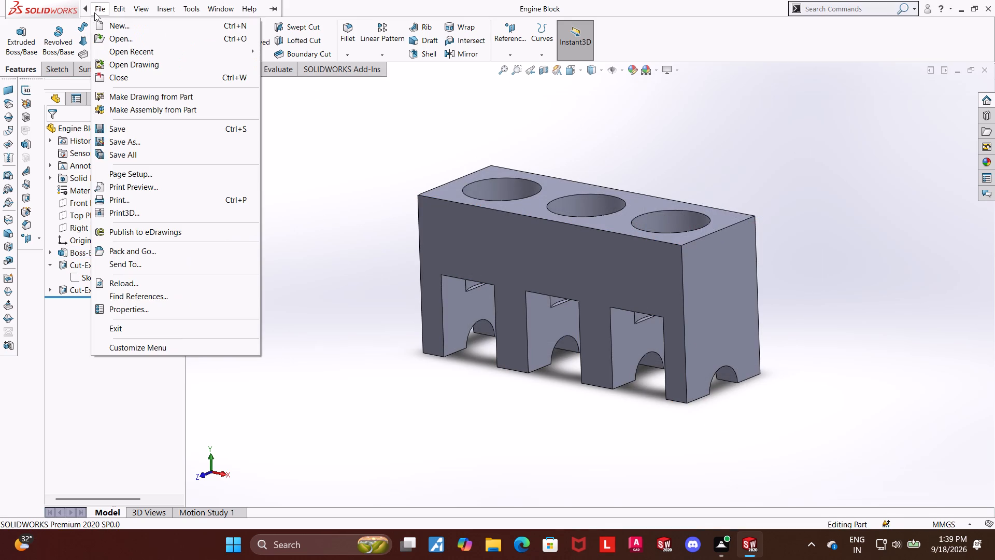
Create a new part document.
click(118, 31)
double_click(260, 261)
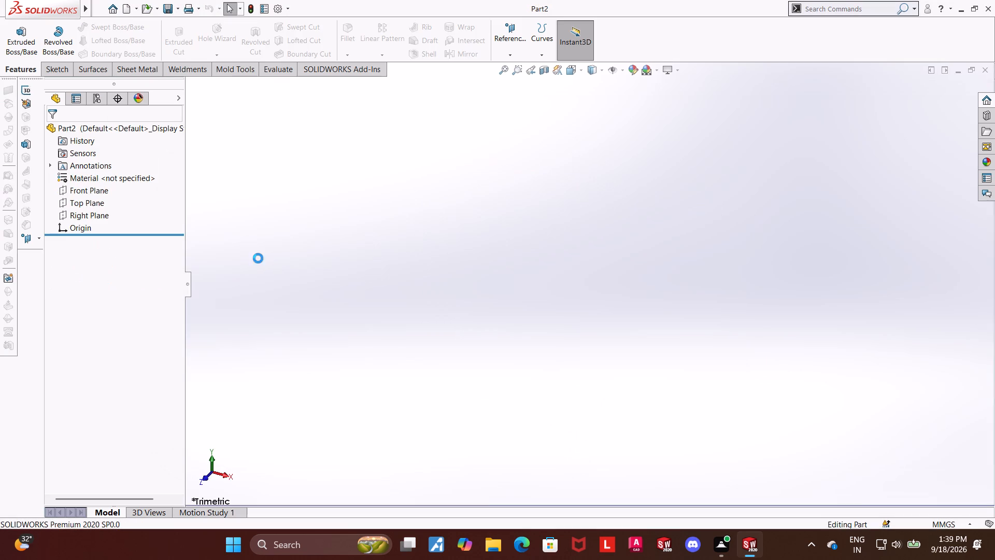
Start a sketch on the Right Plane and draw a circle about 97 mm in diameter centred on the origin.
click(93, 192)
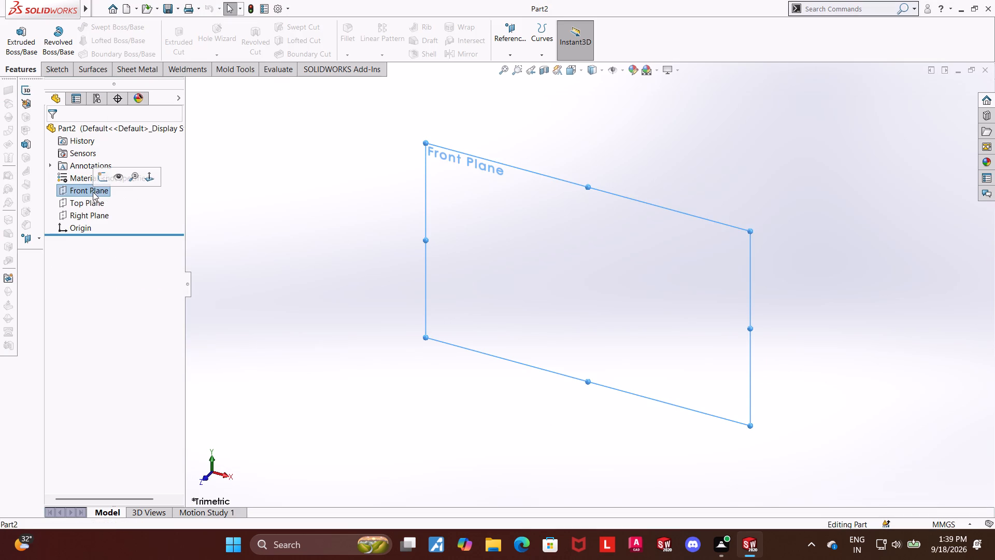
click(97, 210)
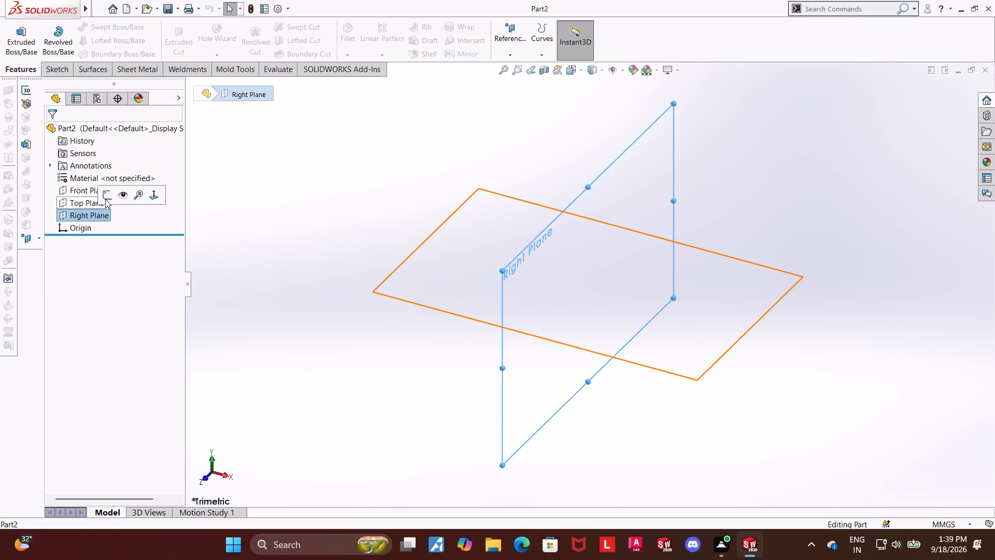
click(110, 194)
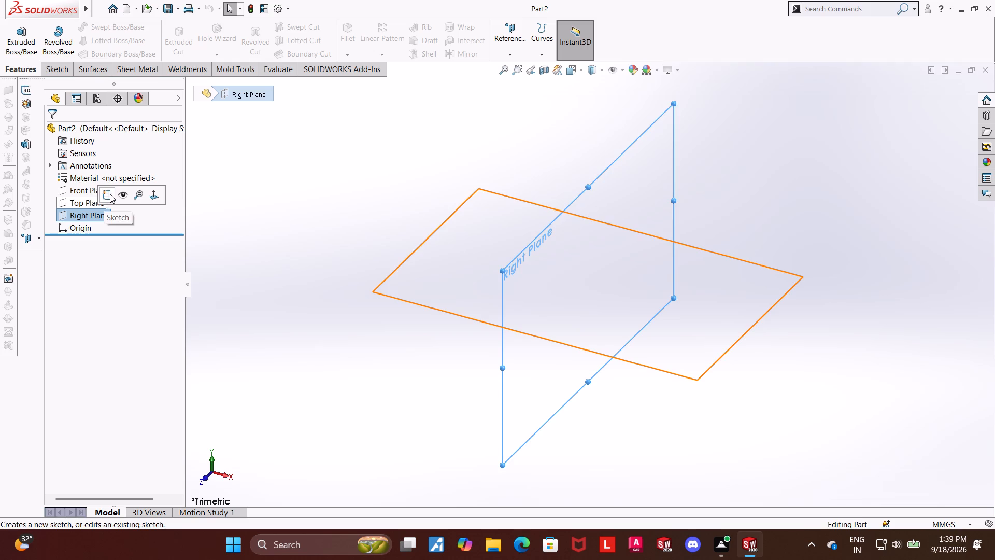
click(120, 25)
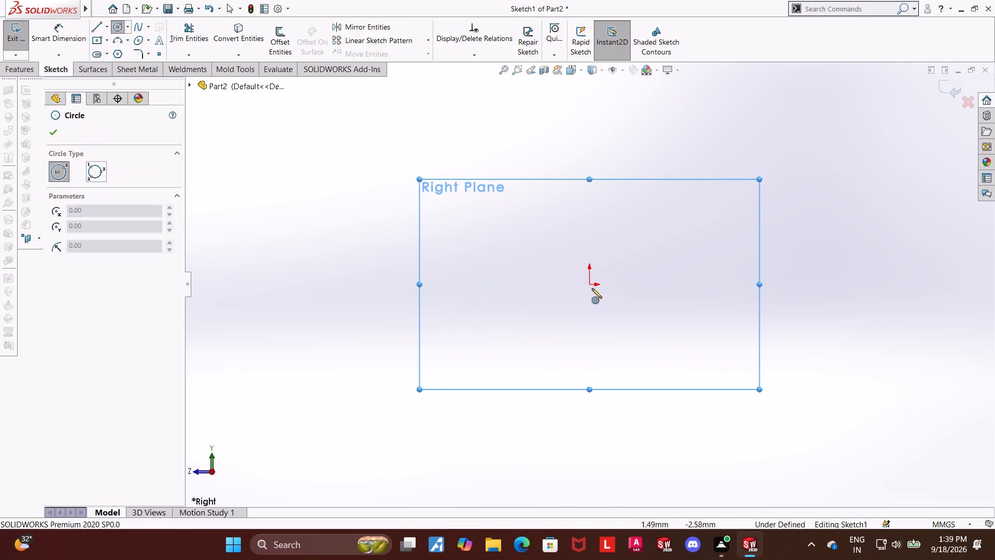
click(590, 284)
click(678, 255)
key(Escape)
Dimension the circle's diameter as 20 mm.
click(74, 38)
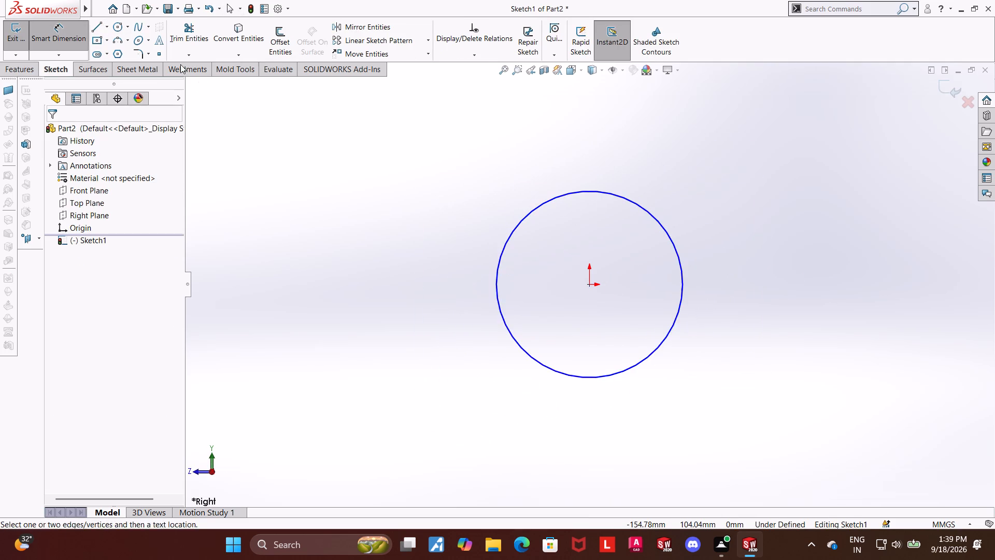
click(652, 214)
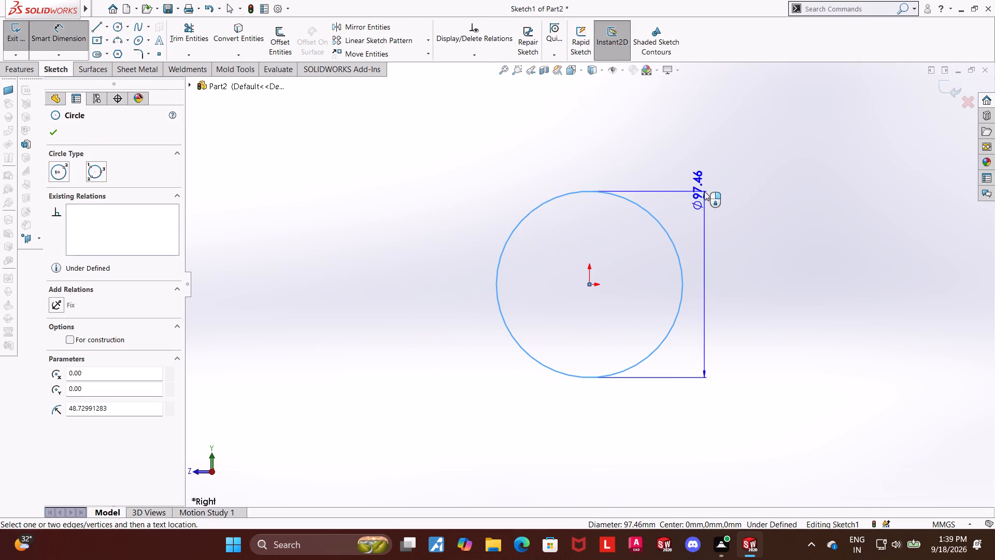
click(704, 191)
text(20)
key(Return)
key(Escape)
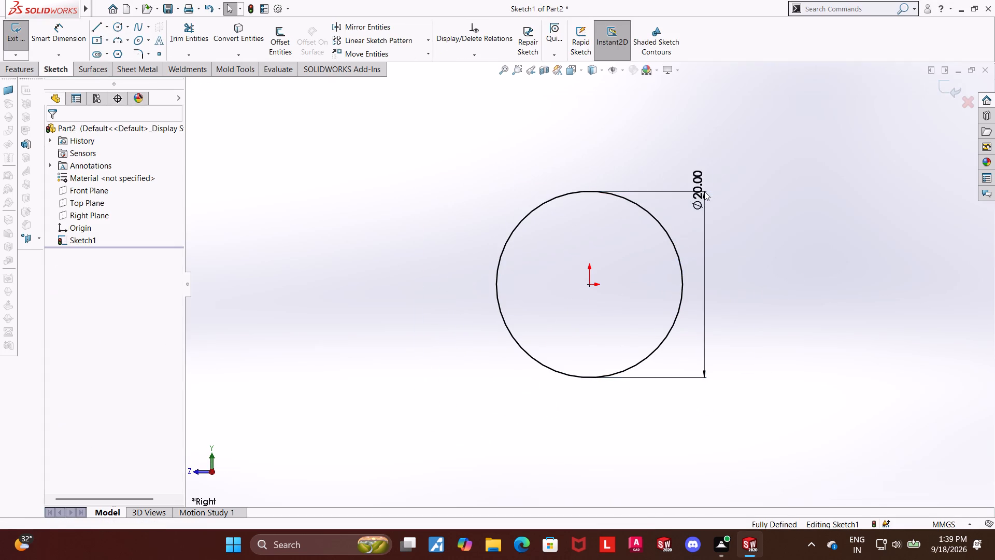
Exit the sketch and extrude the 20 mm circle as a boss with a blind depth of 52 mm.
click(949, 89)
middle_drag(837, 131, 932, 138)
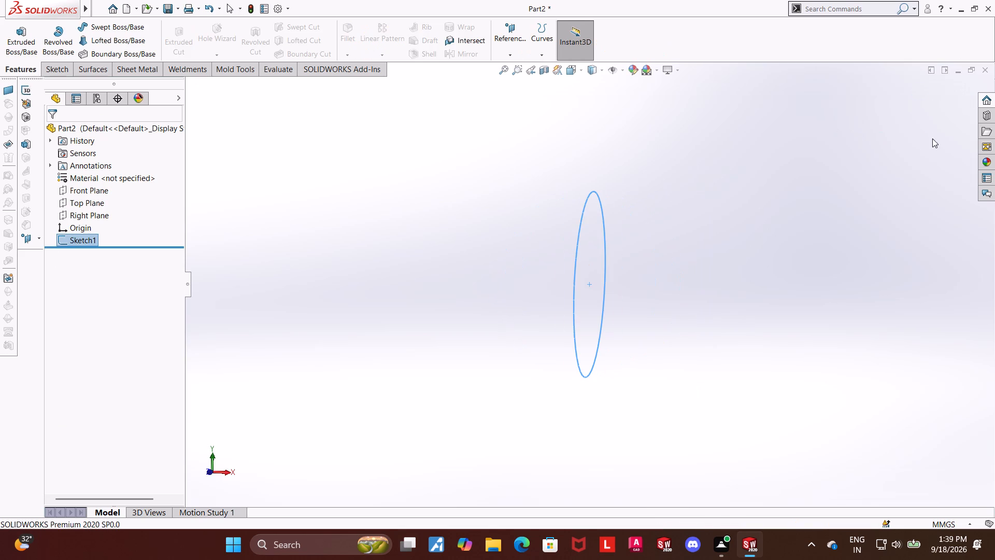
click(18, 41)
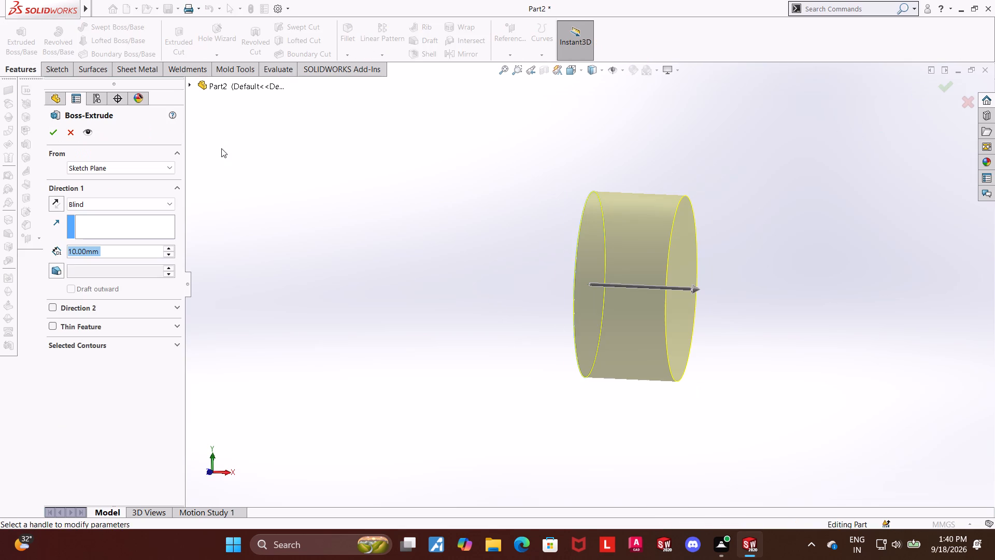
key(5)
key(2)
key(Return)
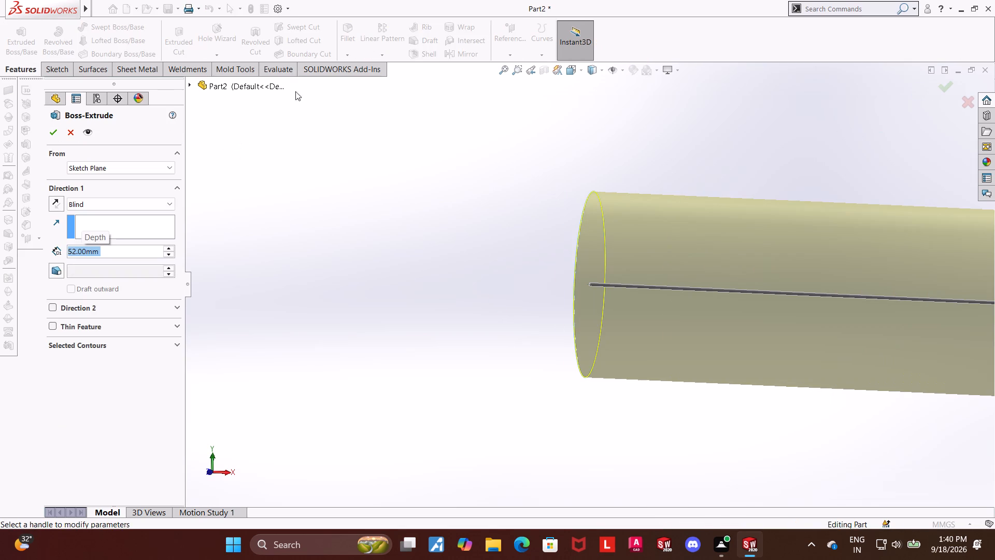
scroll(443, 257, up, 6)
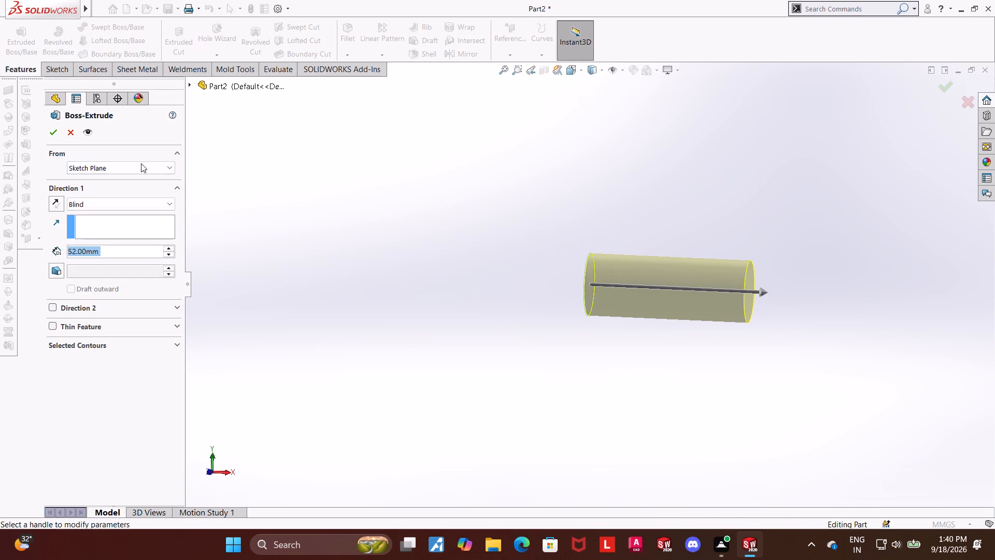
click(56, 131)
click(677, 290)
scroll(807, 240, up, 1)
click(827, 199)
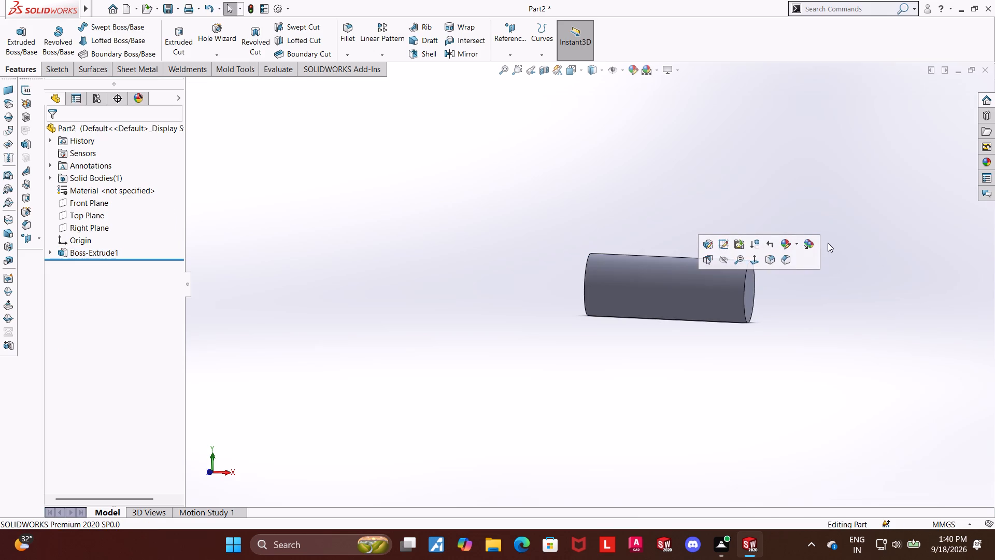
scroll(826, 248, up, 5)
Edit the cylinder's extrusion and set its end condition to Mid Plane.
click(68, 251)
click(76, 222)
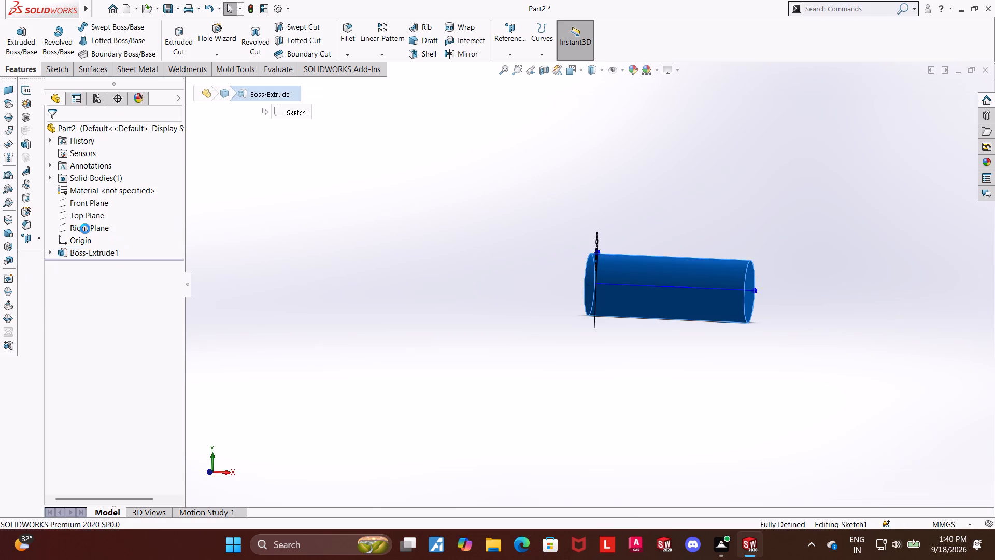
click(97, 202)
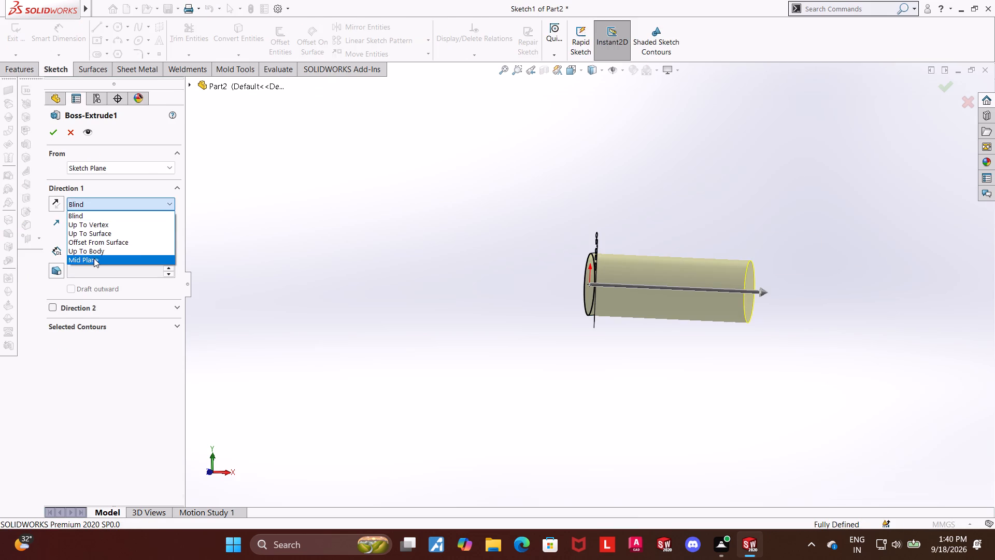
click(94, 258)
click(50, 138)
click(288, 221)
Chamfer the circular edges at both ends of the cylinder with a 2 mm distance at 45 degrees.
middle_drag(737, 235, 715, 245)
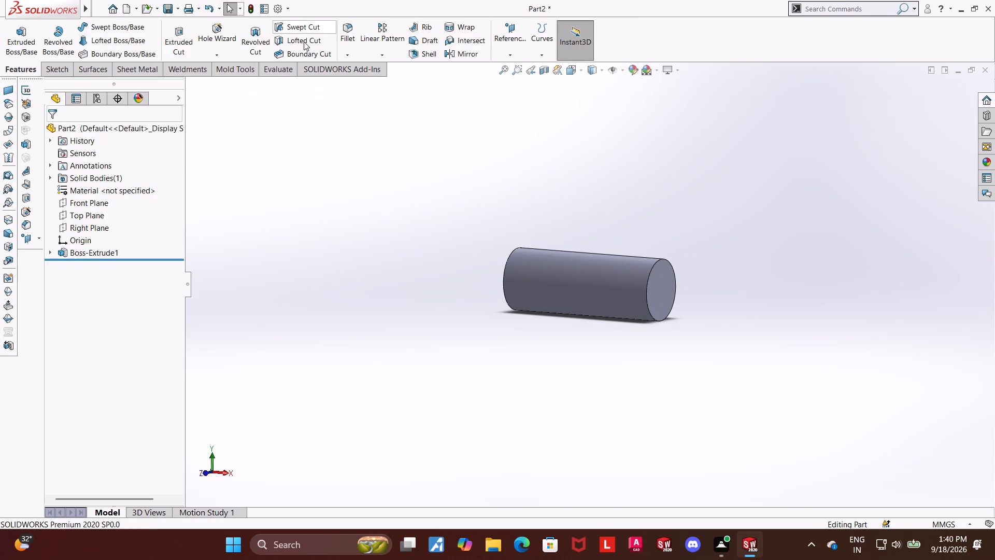
click(350, 52)
click(362, 76)
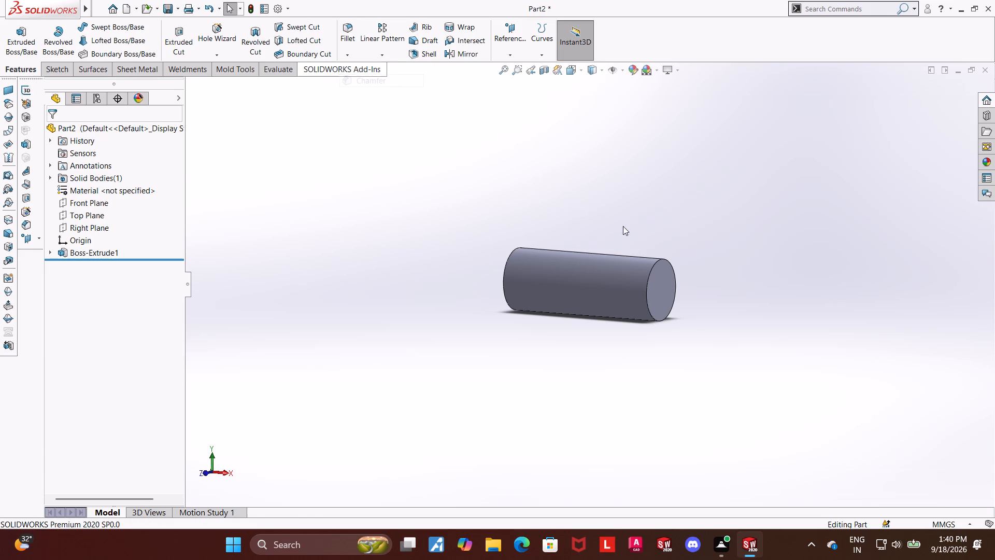
click(651, 273)
middle_drag(787, 277, 850, 316)
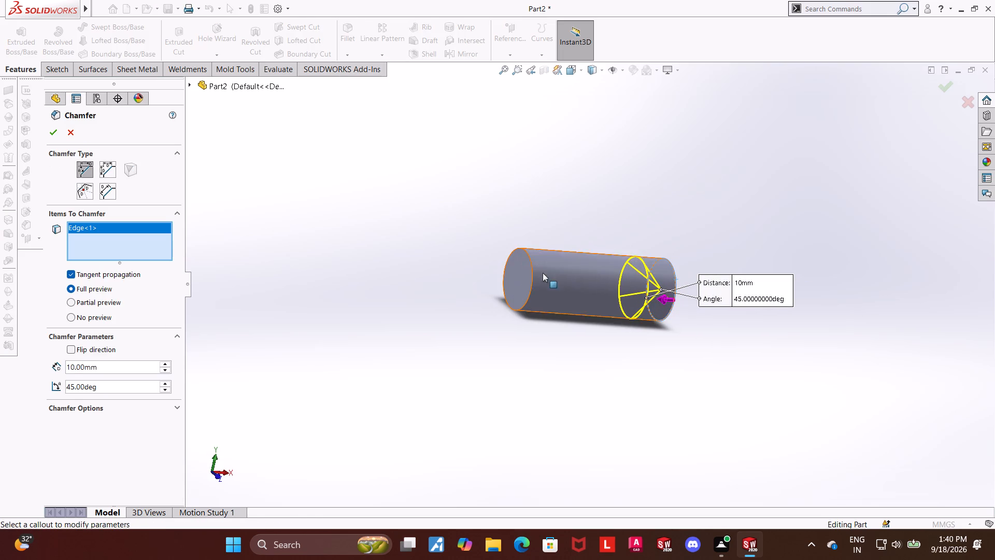
click(532, 279)
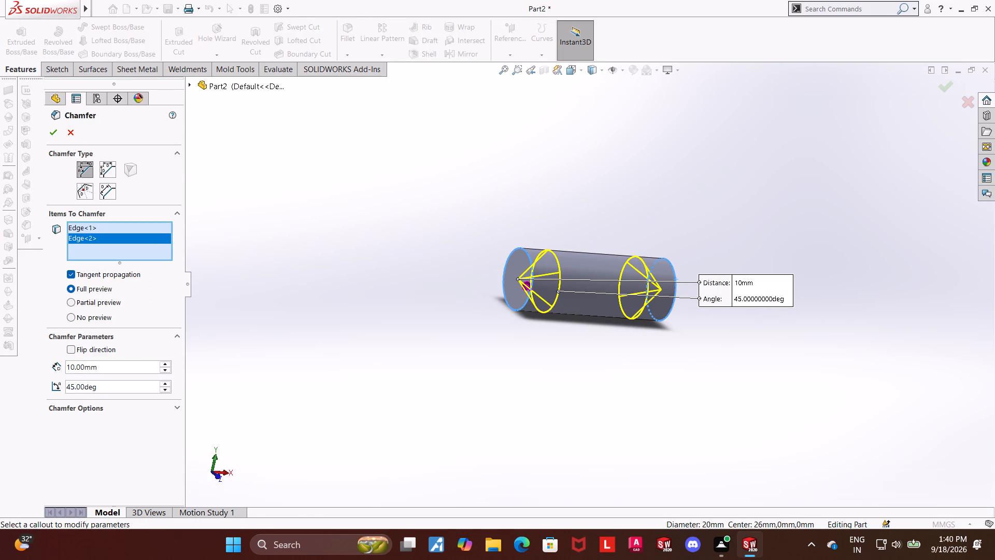
drag(117, 367, 26, 370)
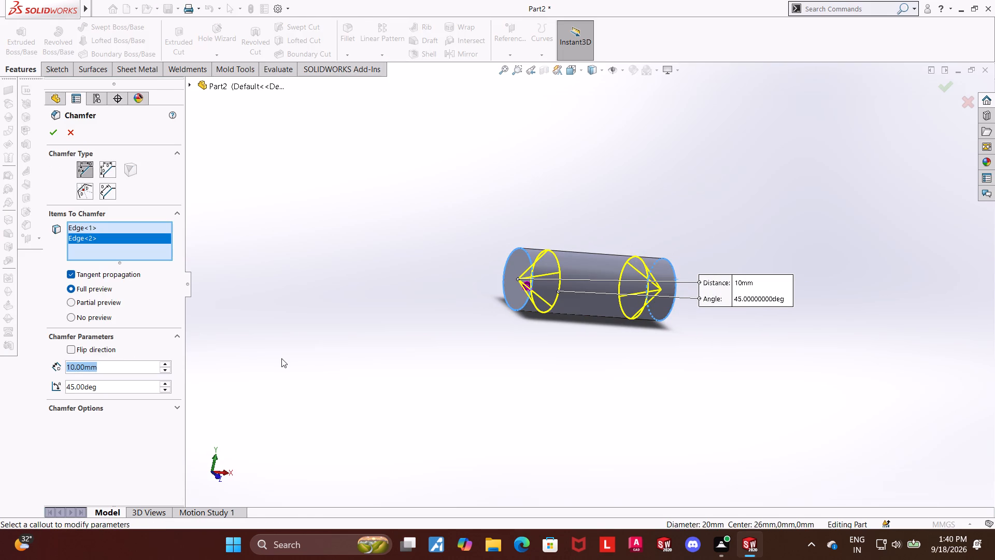
key(2)
key(Return)
click(55, 136)
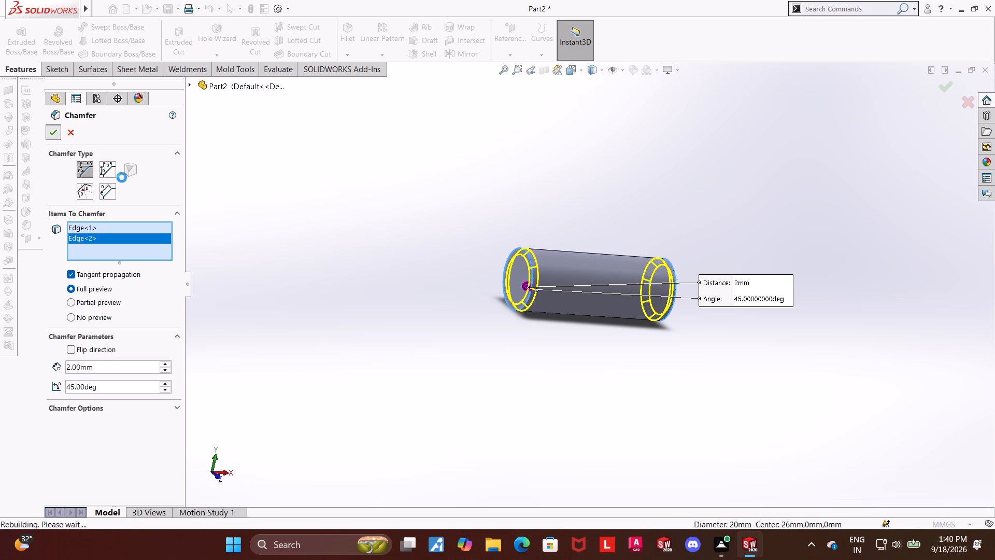
click(328, 279)
middle_drag(377, 286, 351, 288)
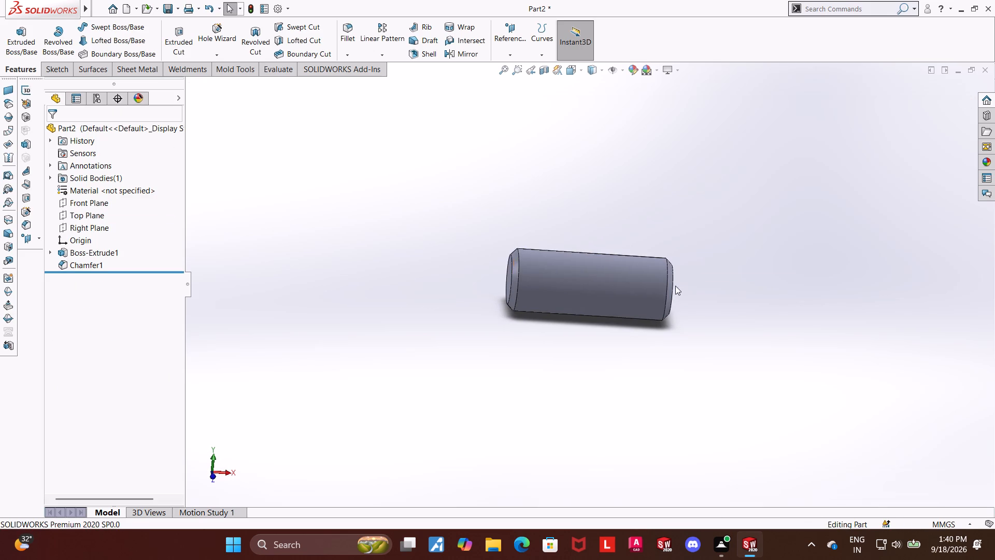
Open the cylinder's extrude feature to review its settings, and inspect the chamfered pin.
scroll(671, 286, down, 2)
click(52, 250)
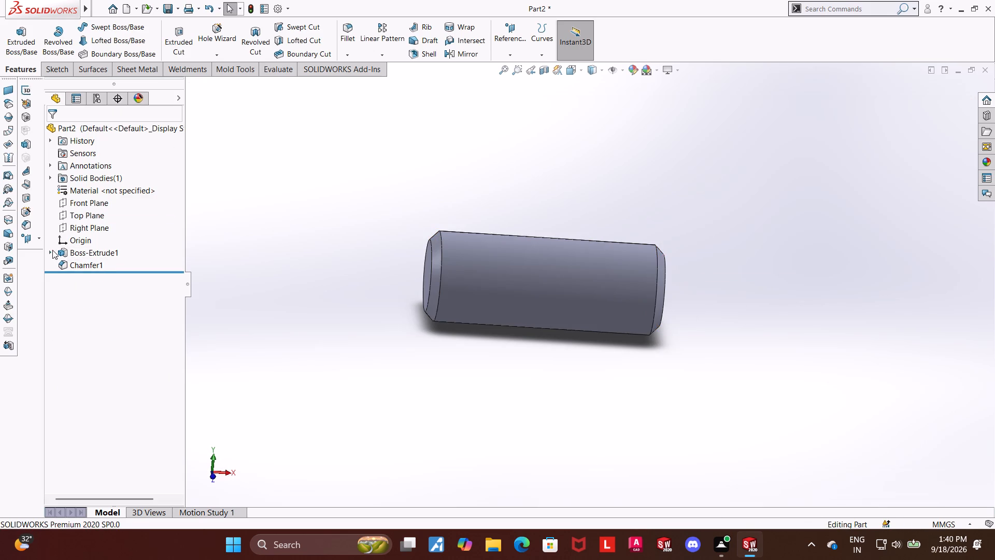
click(77, 250)
click(86, 222)
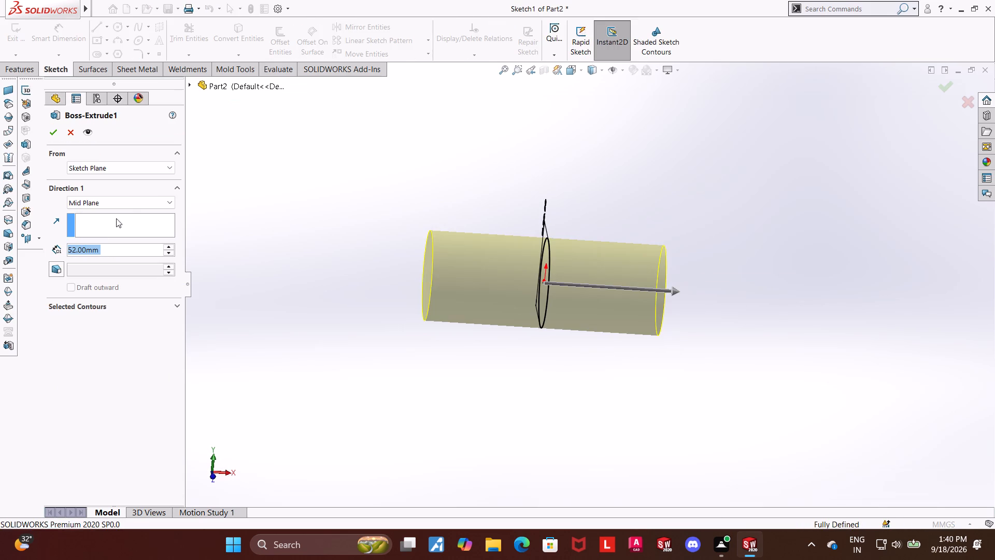
click(52, 129)
click(308, 185)
middle_drag(305, 186, 283, 187)
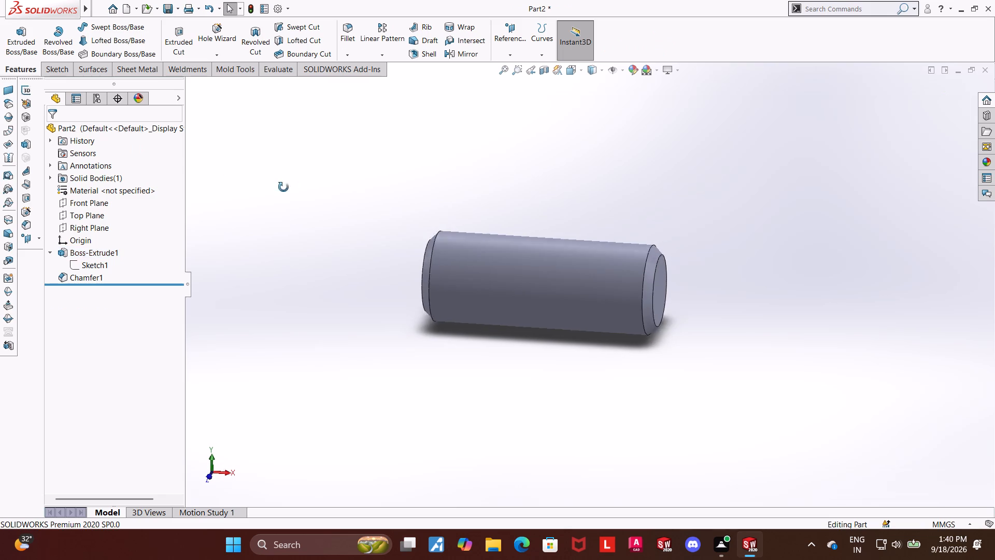
middle_drag(283, 187, 275, 186)
Save the part as piston connecting rod pin in the Downloads folder.
scroll(261, 187, up, 2)
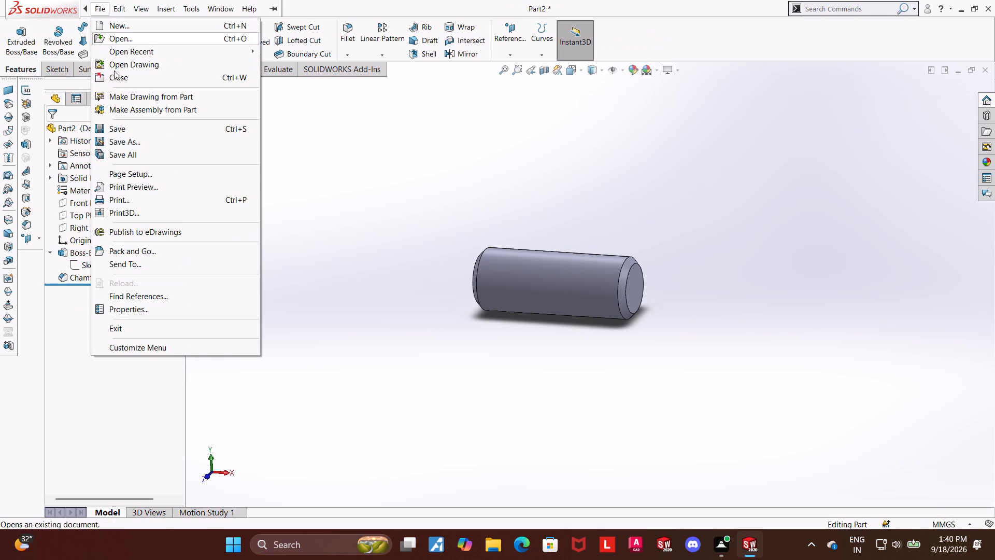
click(129, 141)
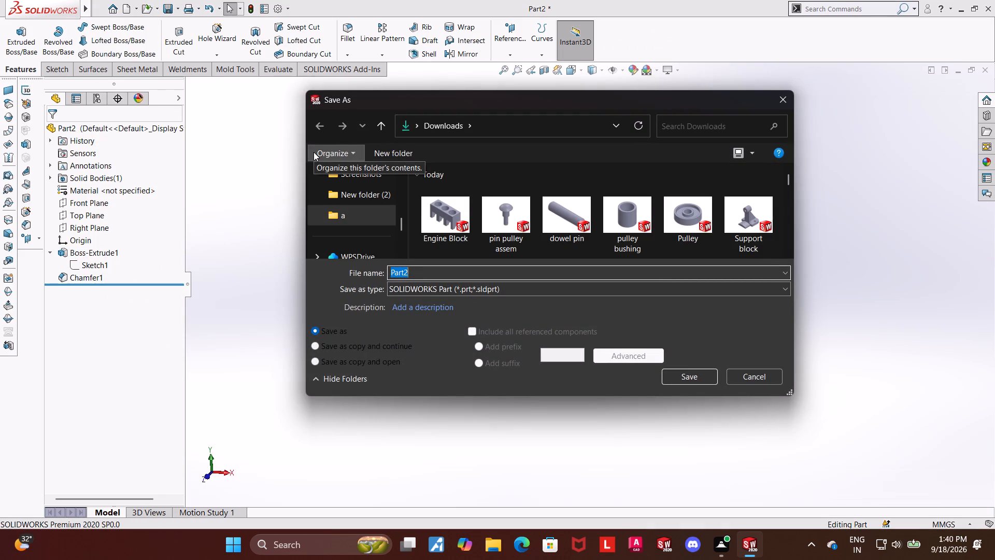
text(pis)
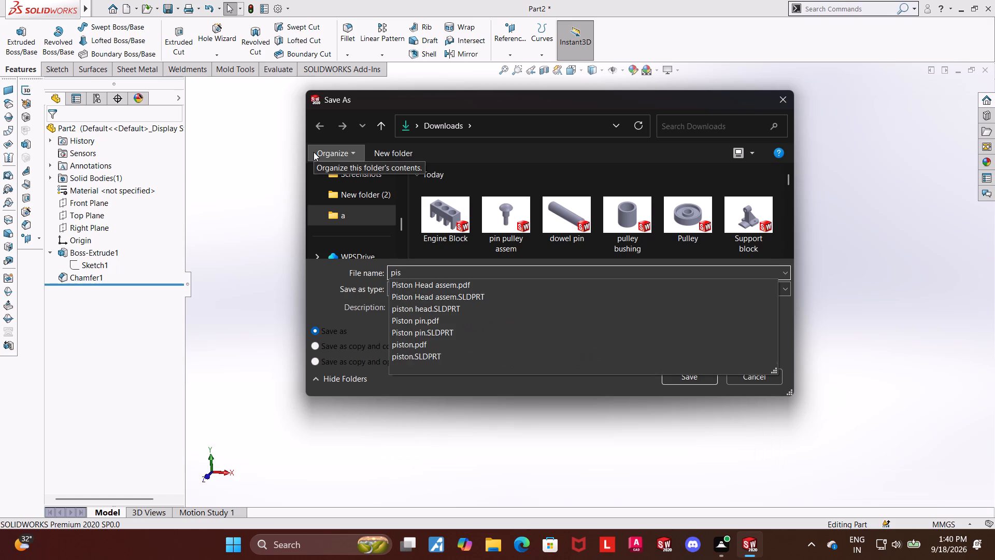
text(ton pin)
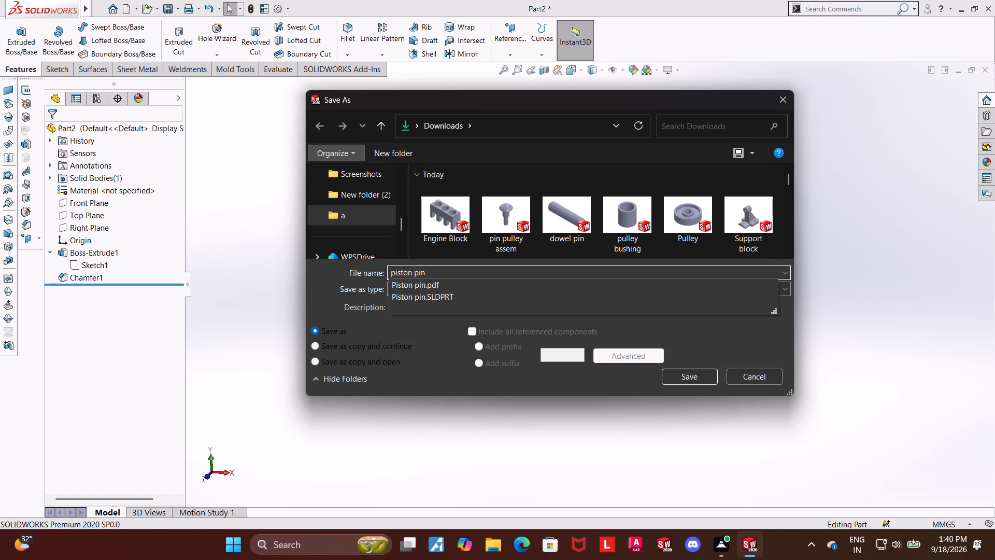
key(space)
key(BackSpace)
key(BackSpace)
key(BackSpace)
key(BackSpace)
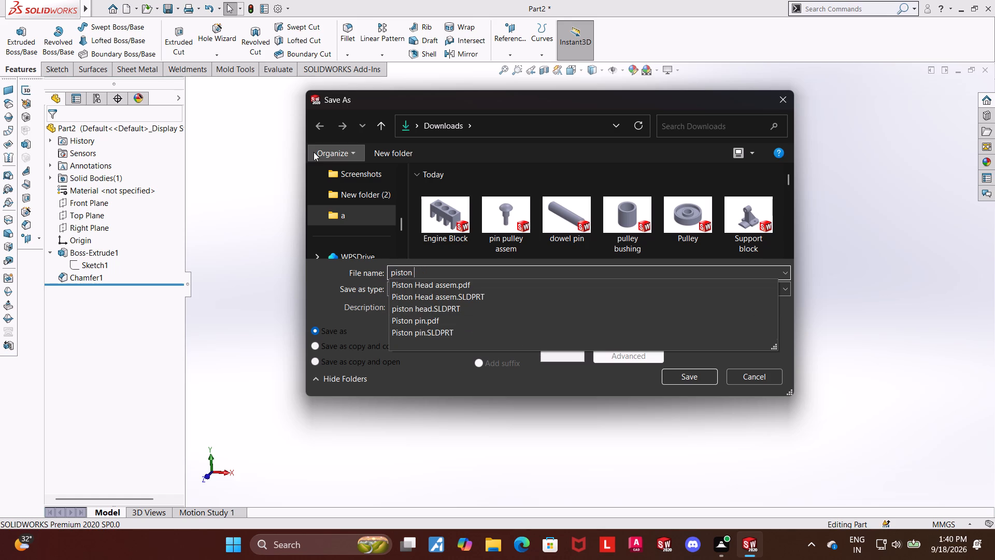
text(co)
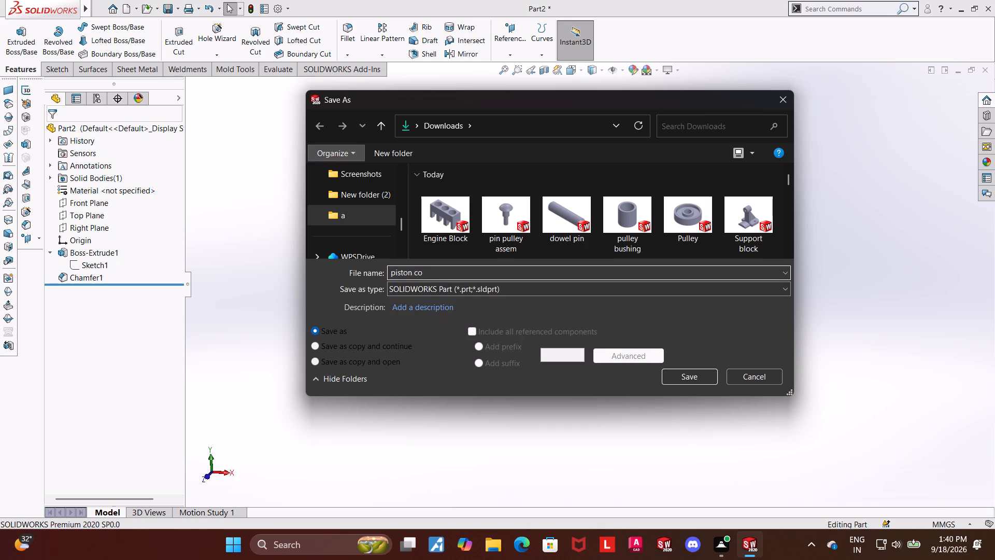
text(nnecting rod pin)
click(686, 375)
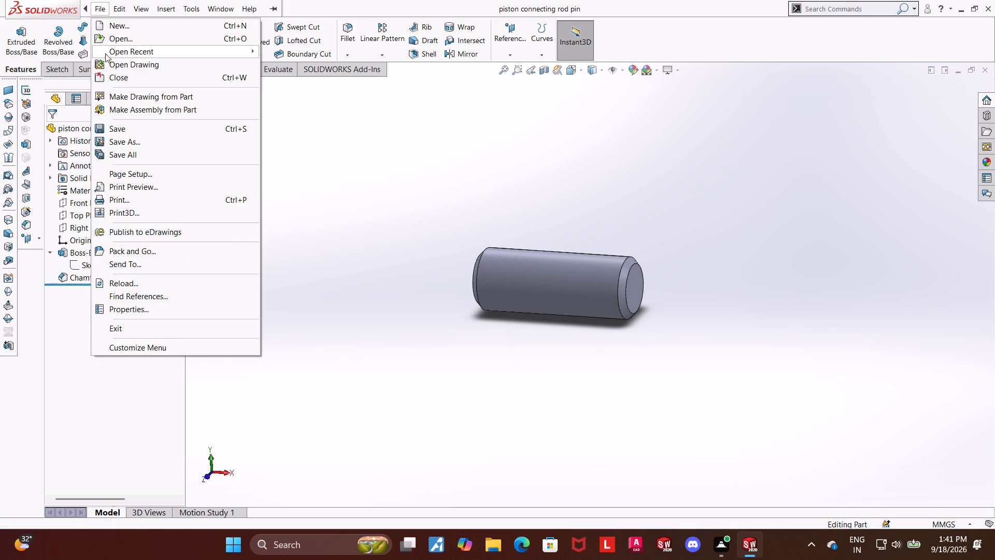
Create a new part document.
click(107, 21)
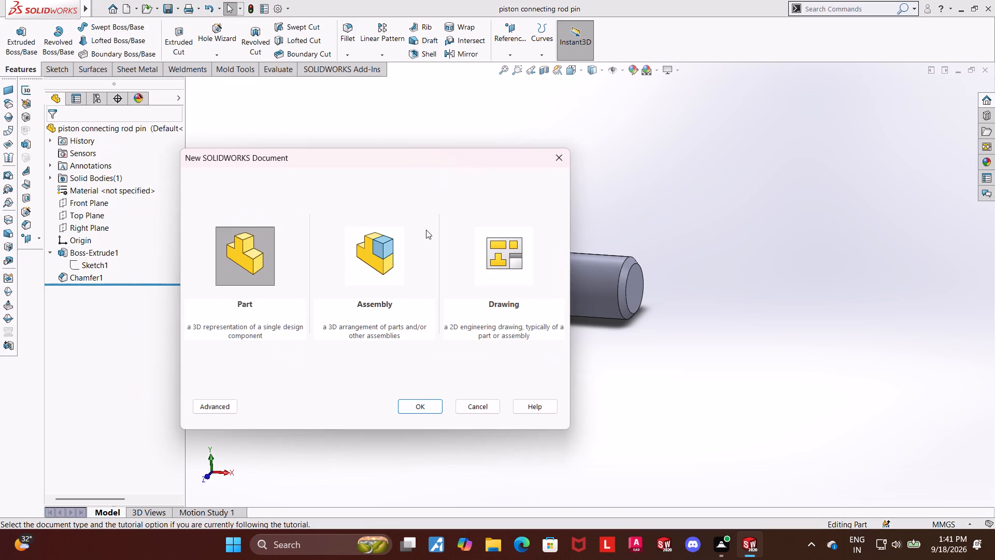
double_click(262, 269)
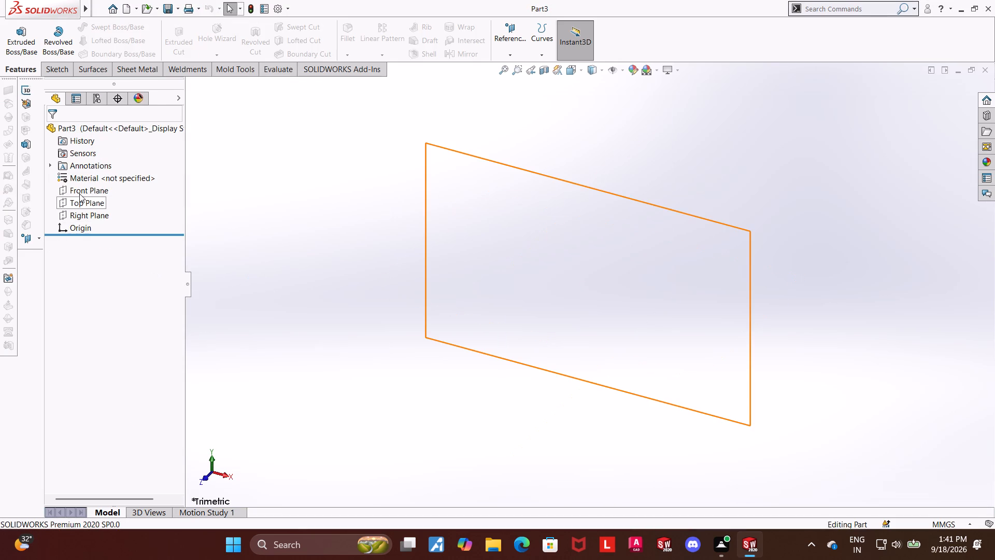
Start a sketch on the Front Plane and draw a vertical centreline about 154 mm long through the origin.
click(80, 190)
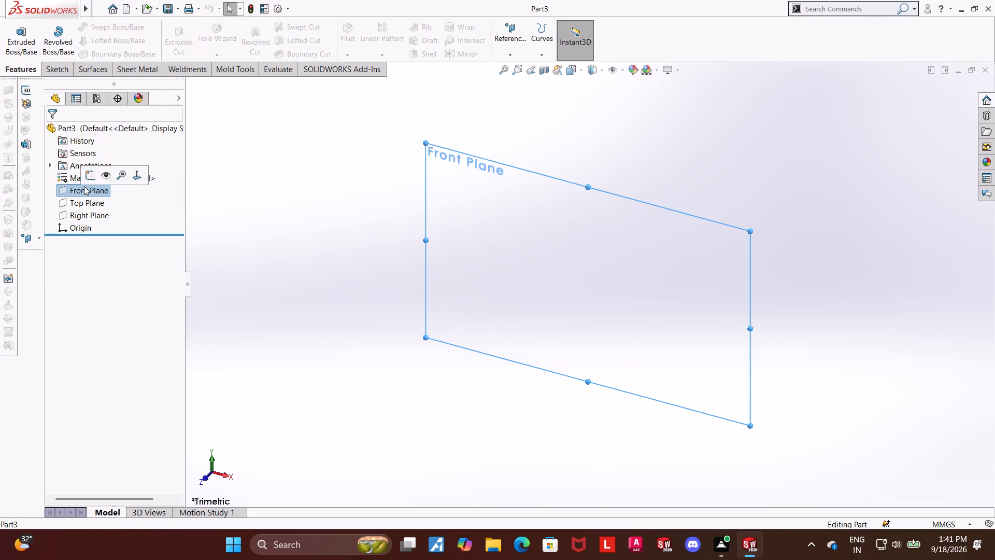
click(92, 173)
click(110, 29)
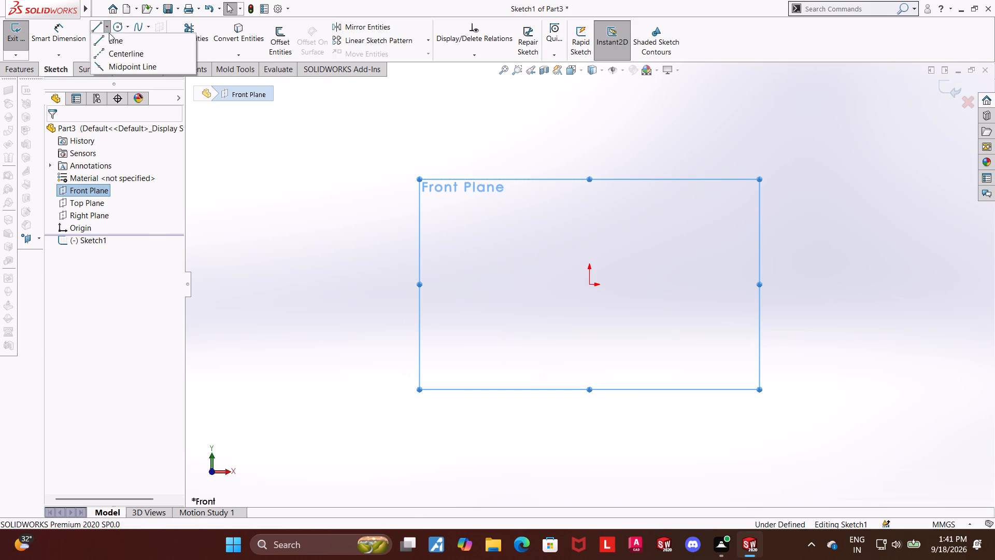
click(106, 53)
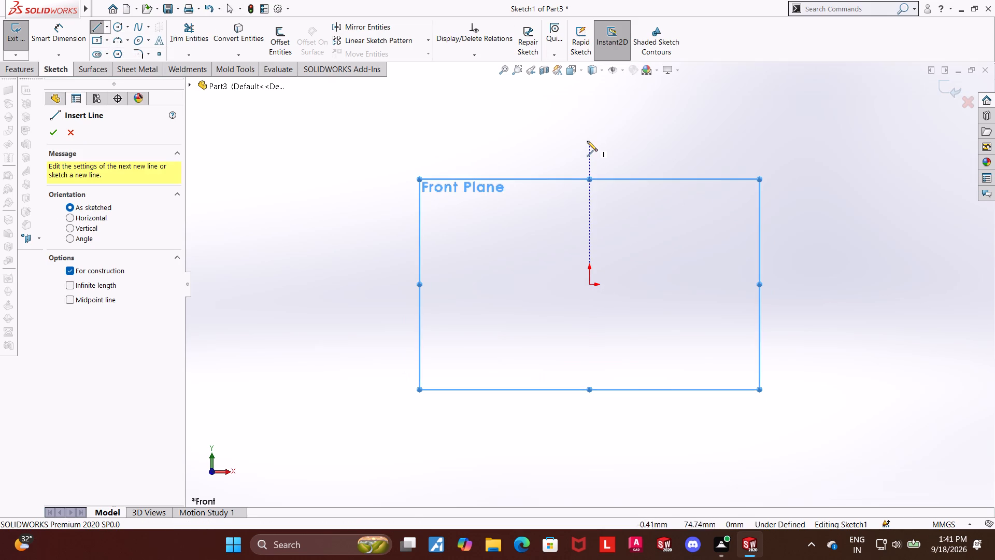
click(587, 141)
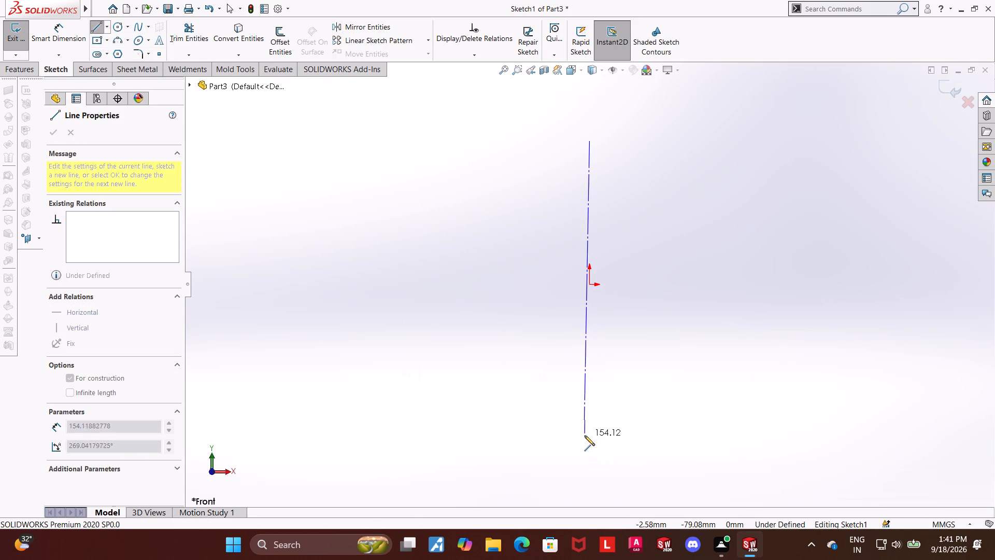
click(590, 437)
key(Escape)
key(Escape)
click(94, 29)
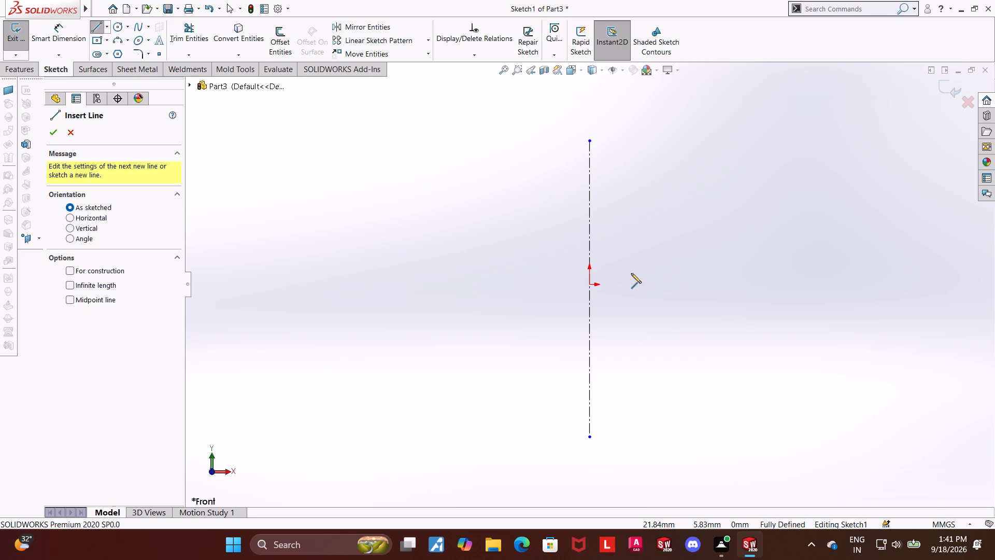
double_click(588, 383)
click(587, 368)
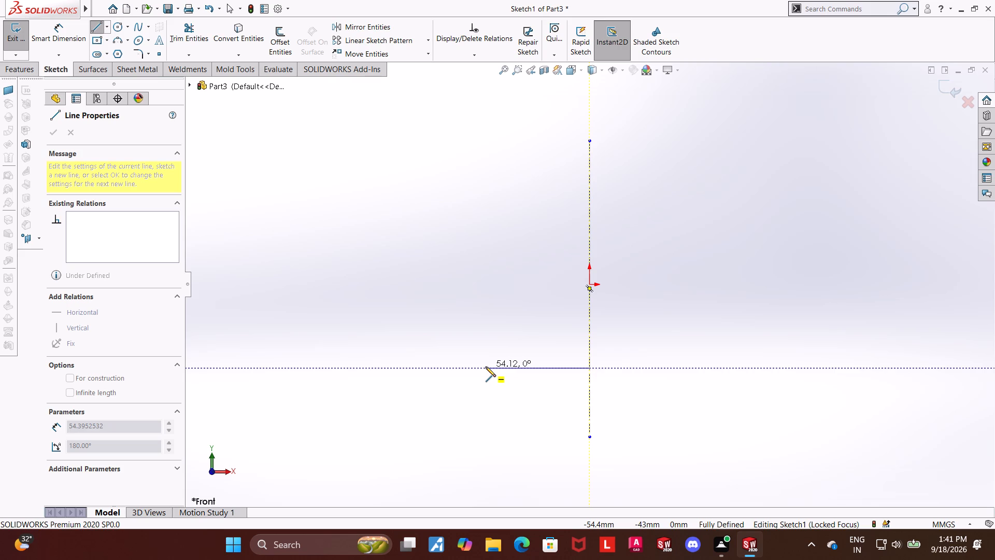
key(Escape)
Sketch a horizontal bottom edge about 39 mm long beside the centreline, and a vertical outer wall about 66 mm high from its outer end.
click(96, 26)
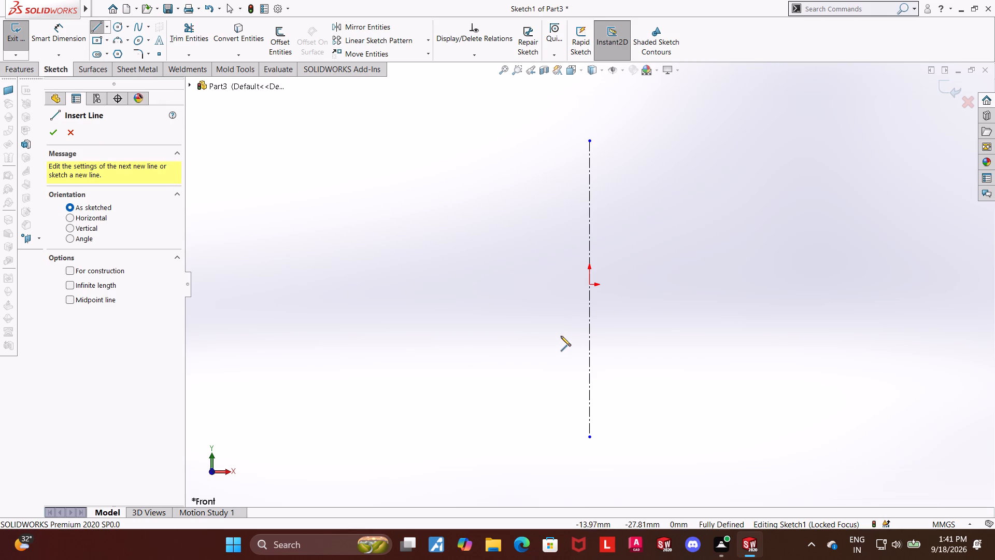
click(555, 338)
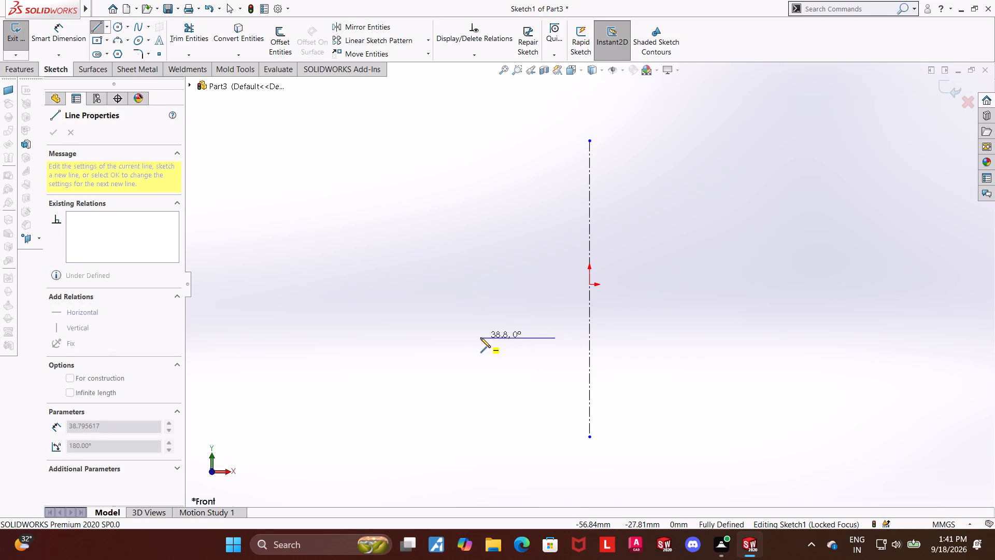
click(480, 338)
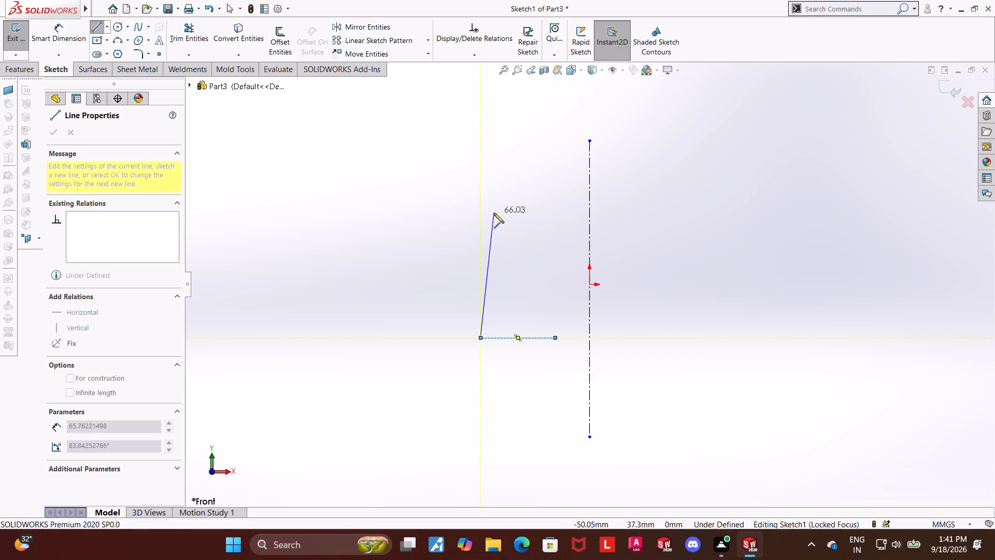
click(482, 212)
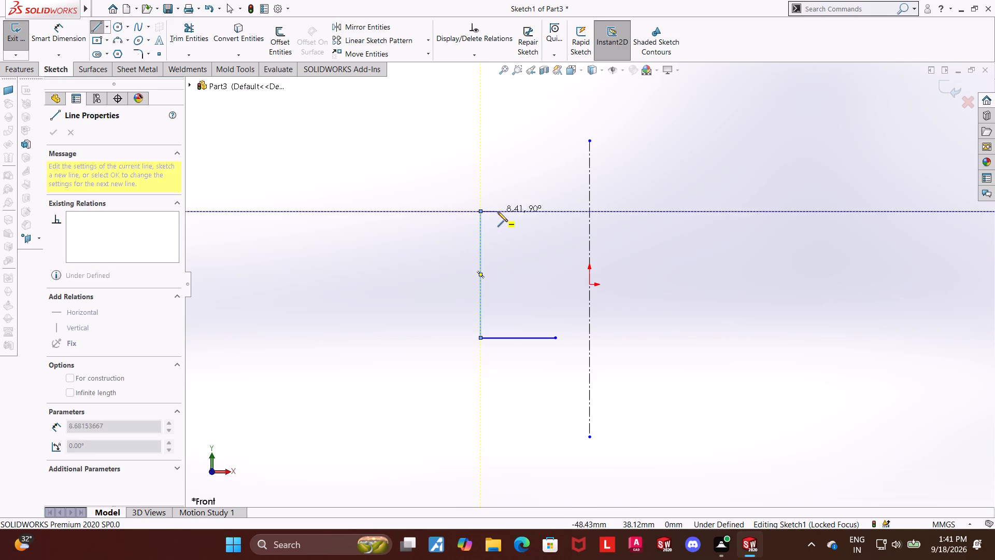
Continue the outline up the outer wall with four rectangular grooves, each about 6.8 mm deep and separated by short vertical lands.
click(493, 212)
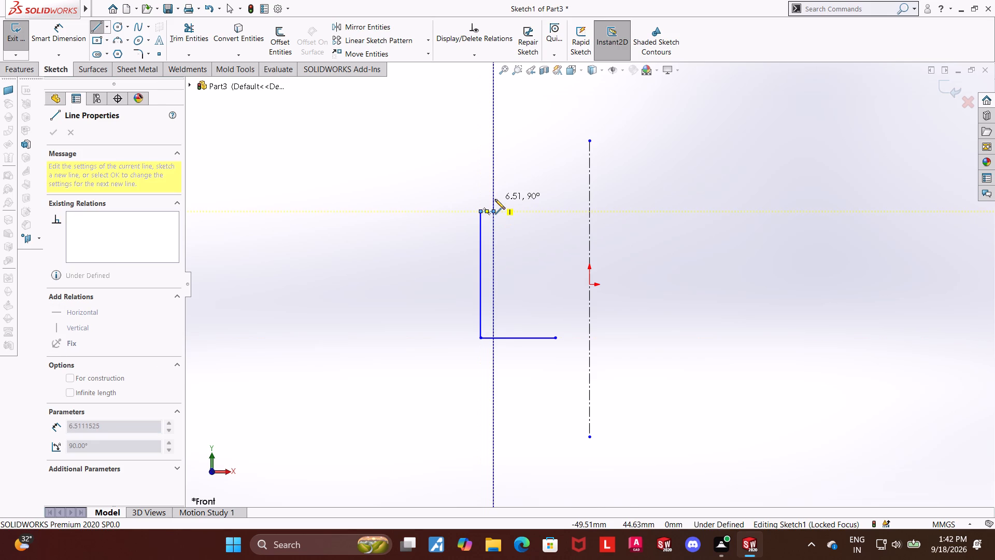
click(495, 199)
click(480, 199)
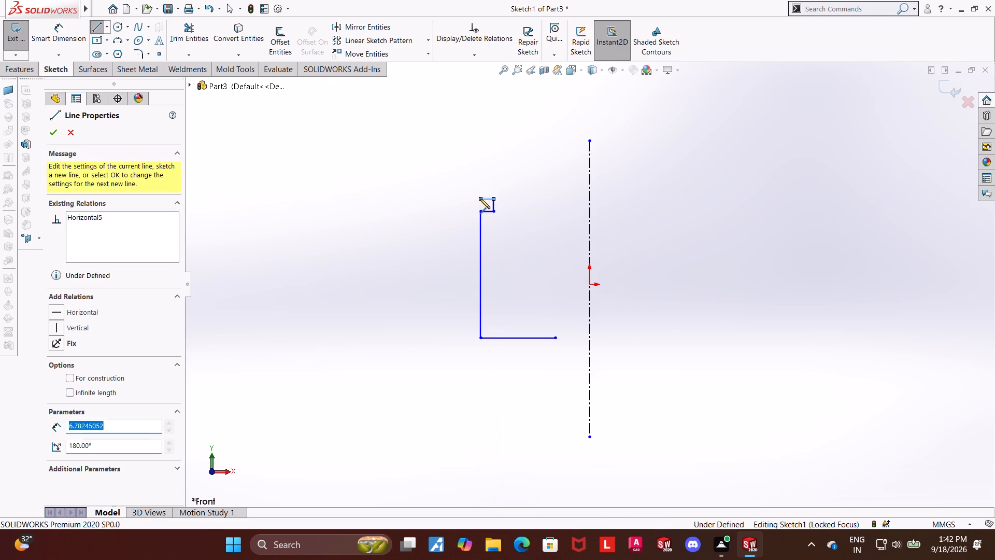
click(481, 186)
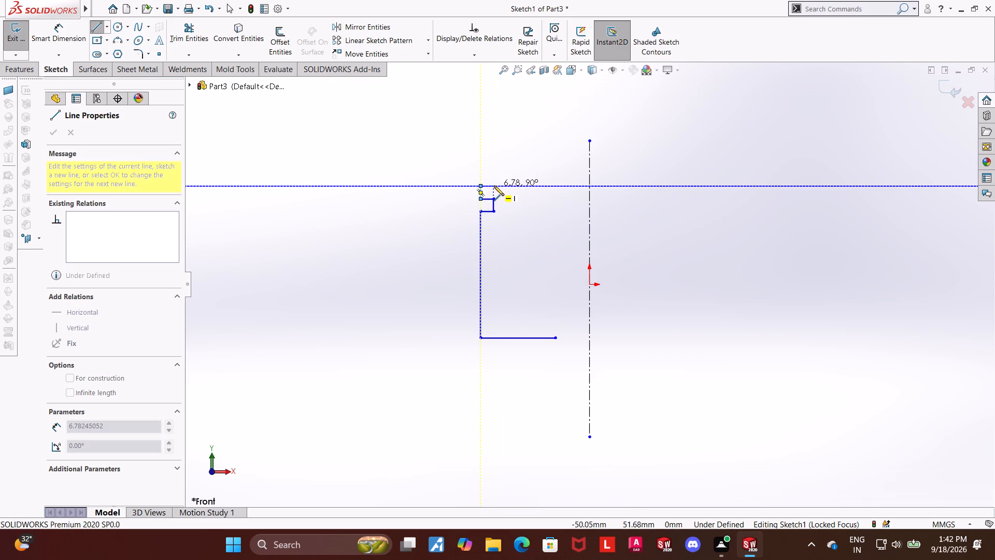
click(494, 186)
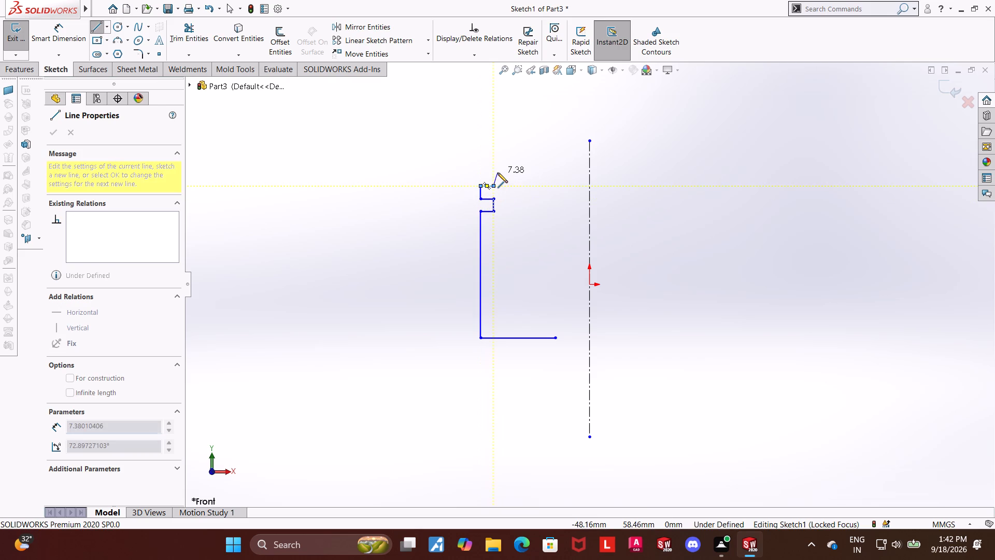
click(494, 170)
click(481, 169)
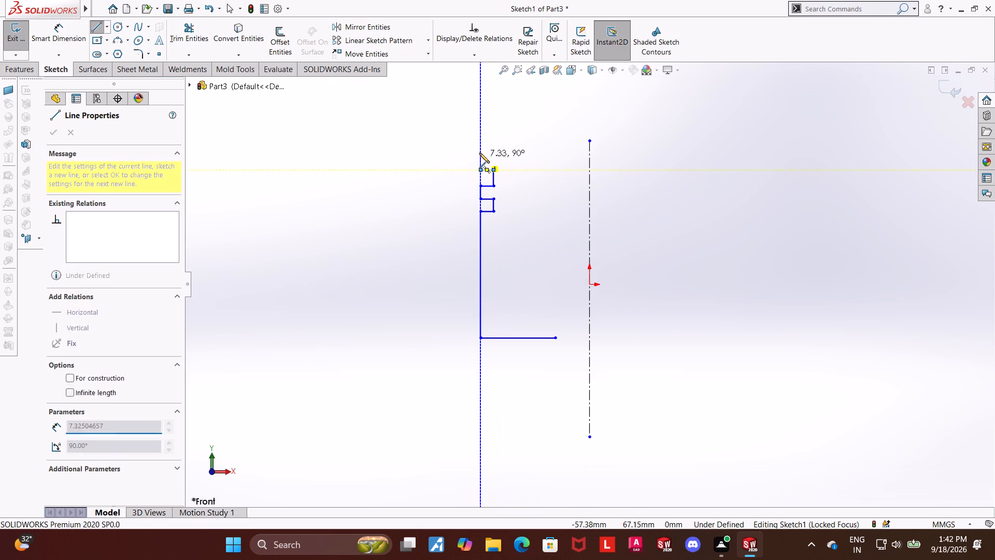
click(479, 152)
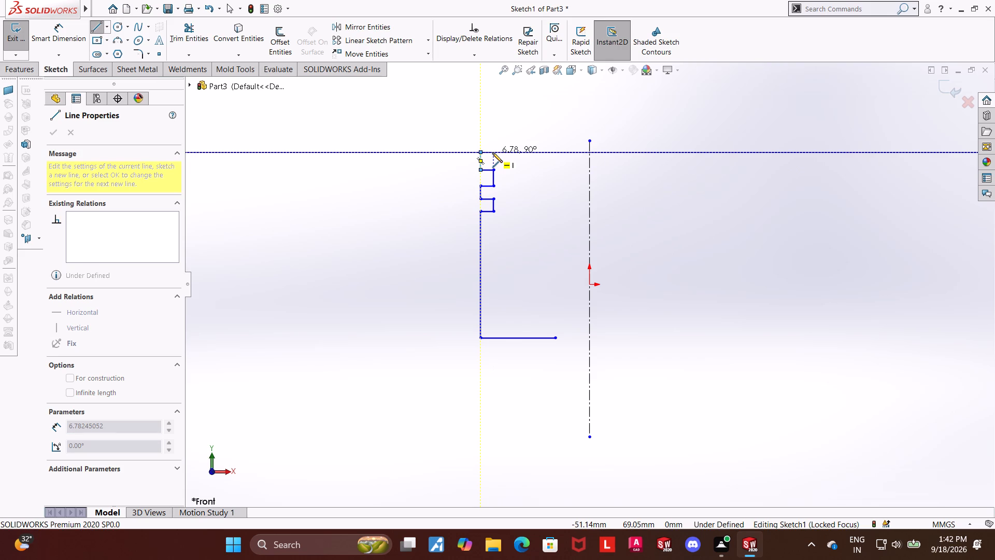
click(494, 152)
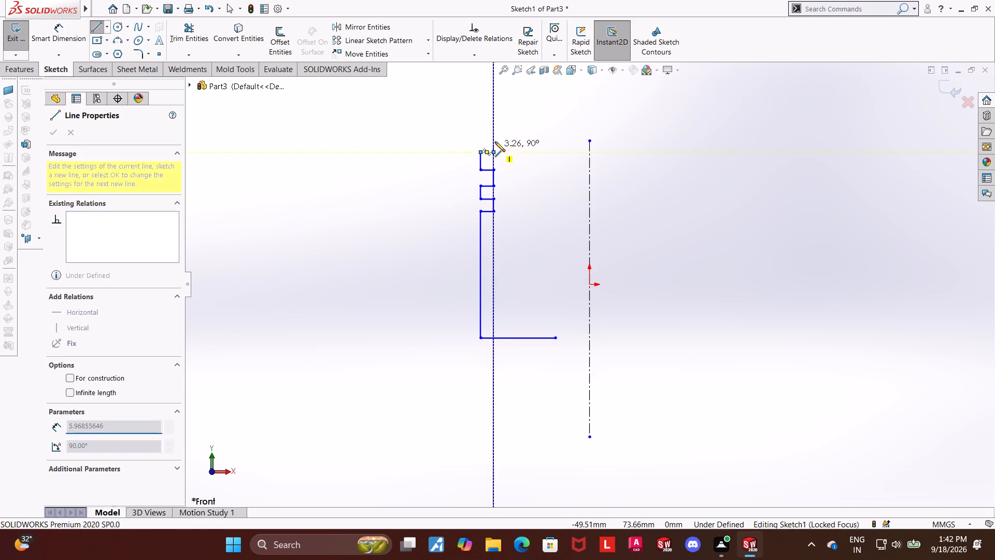
click(495, 139)
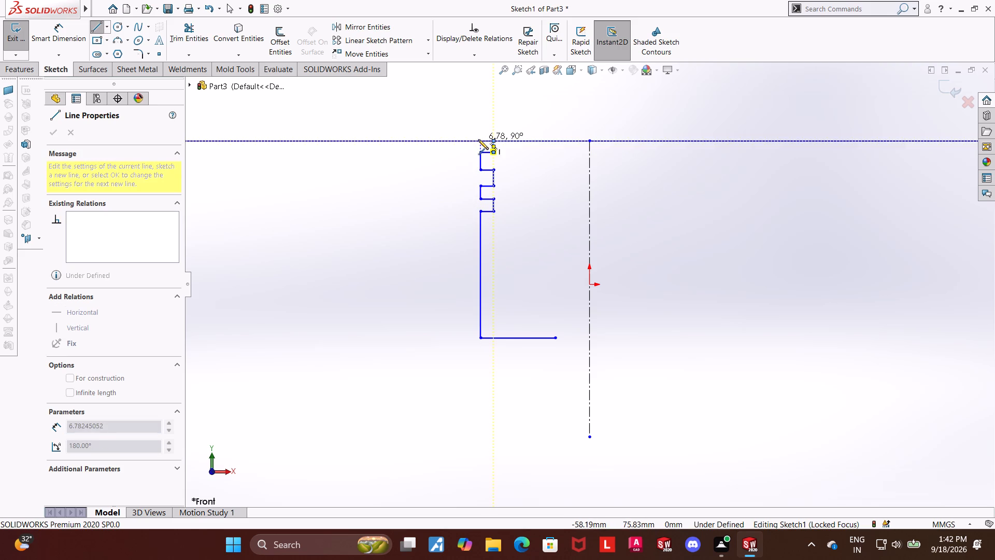
click(478, 139)
click(479, 129)
click(495, 128)
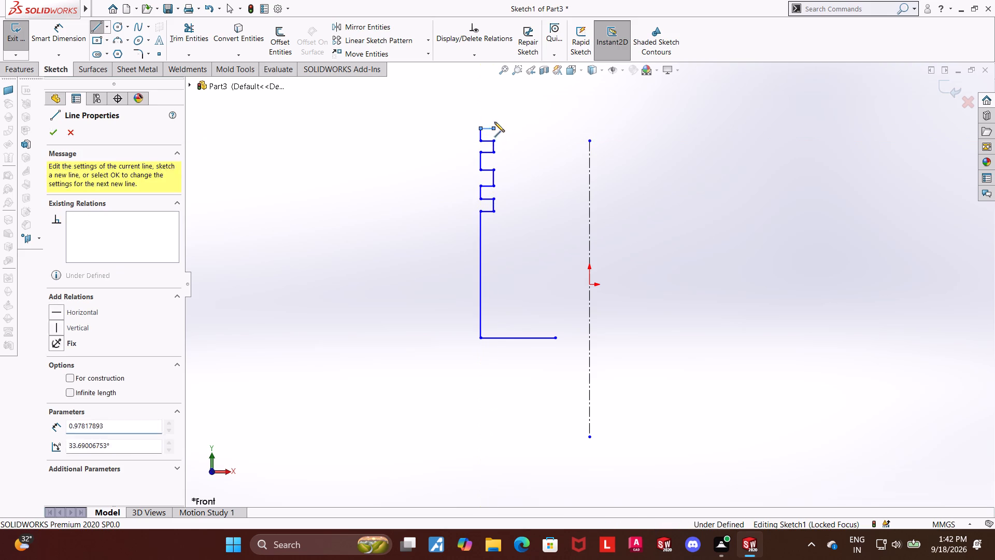
click(494, 115)
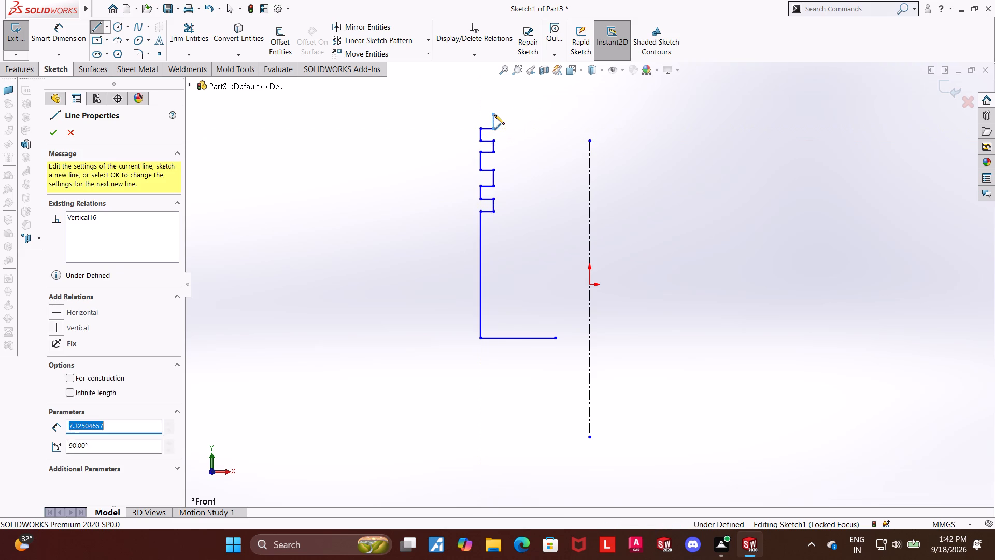
click(478, 113)
Extend the outer wall above the uppermost groove and draw a horizontal top edge about 57 mm long, ending in line with the centreline.
click(479, 95)
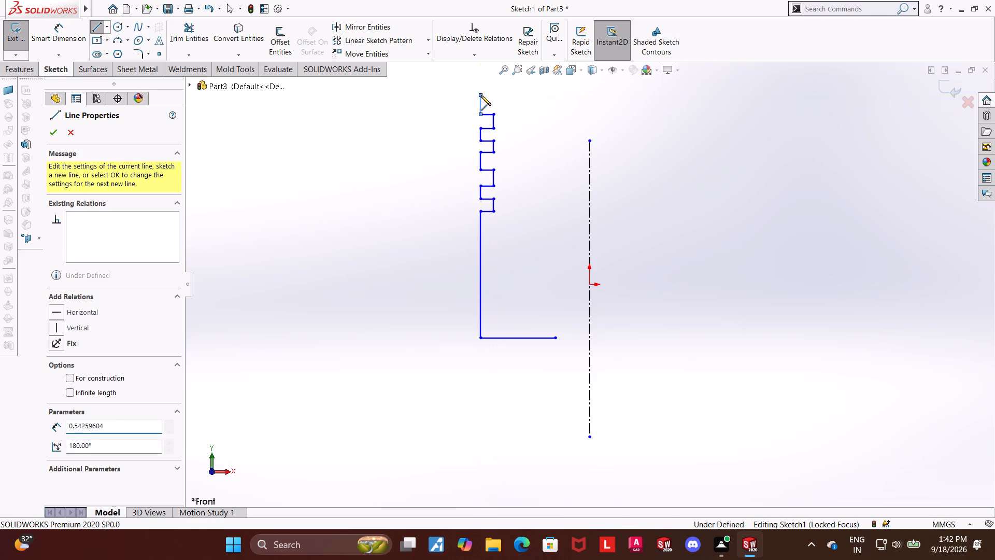
click(589, 97)
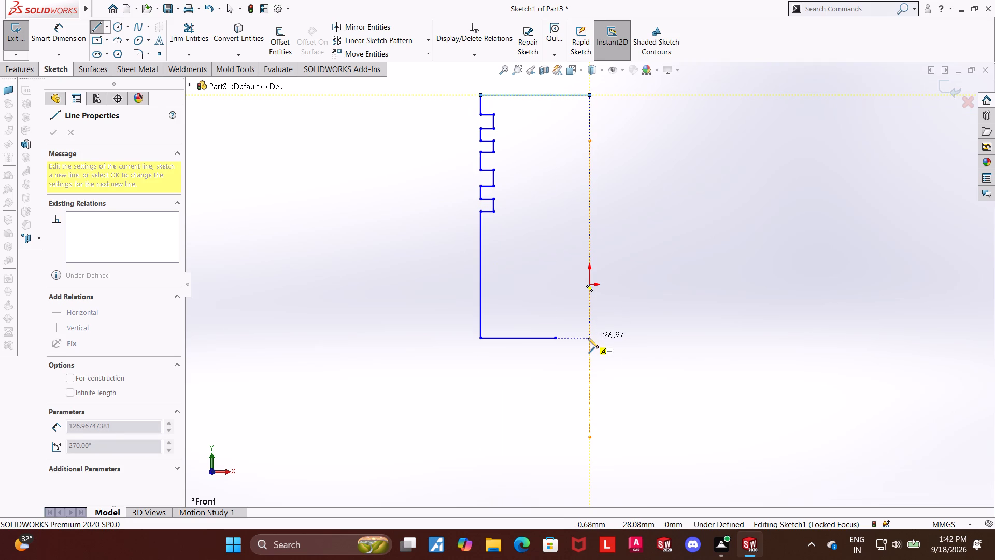
double_click(588, 338)
key(Escape)
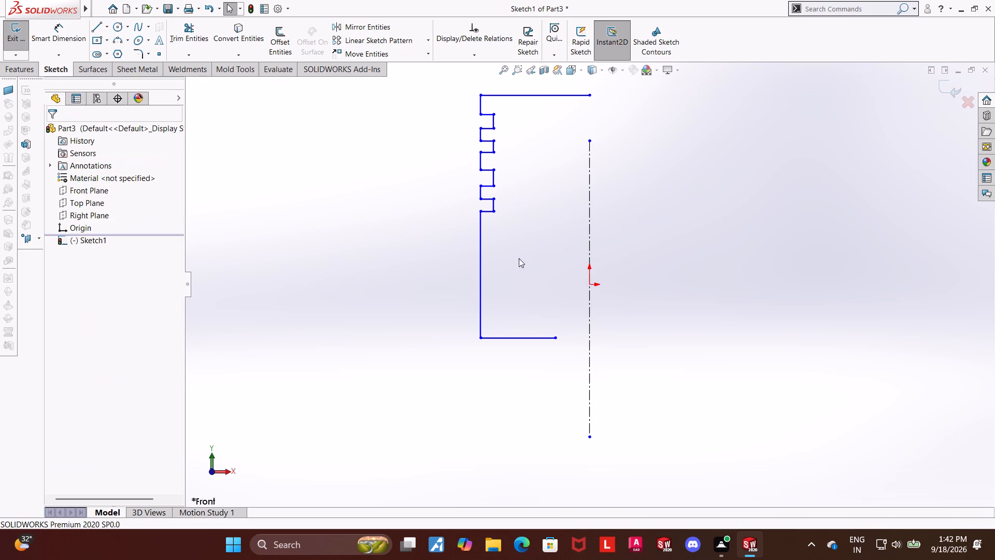
Shorten the bottom edge by moving its free inner endpoint to about 34 mm from the centreline.
drag(556, 339, 524, 339)
key(Escape)
key(Escape)
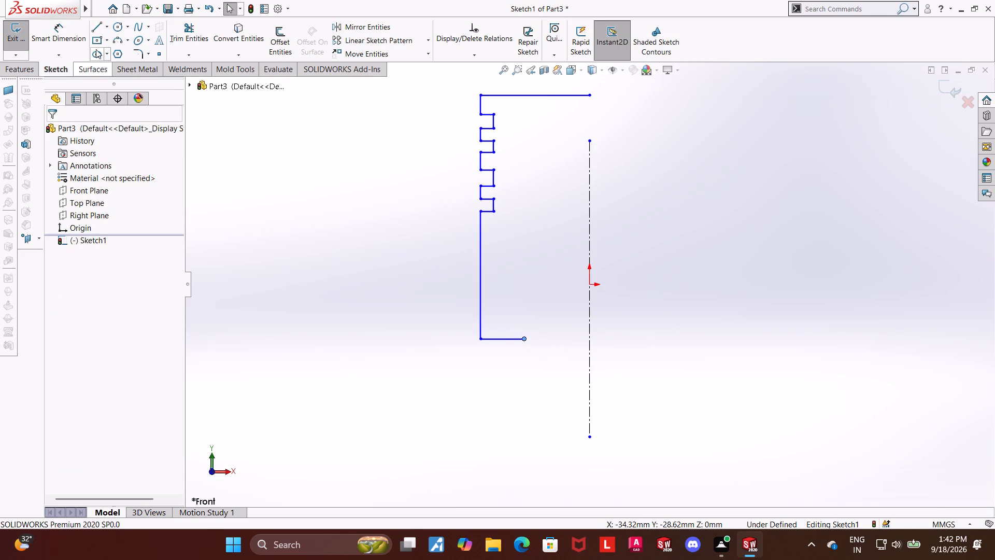
Draw a vertical inner wall line about 104 mm high from the inner end of the bottom edge.
click(98, 27)
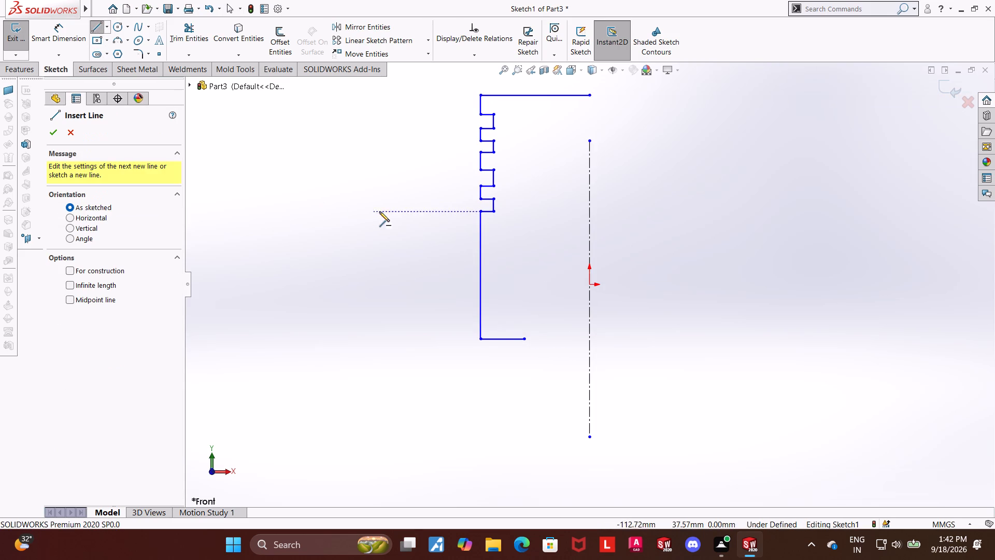
click(523, 338)
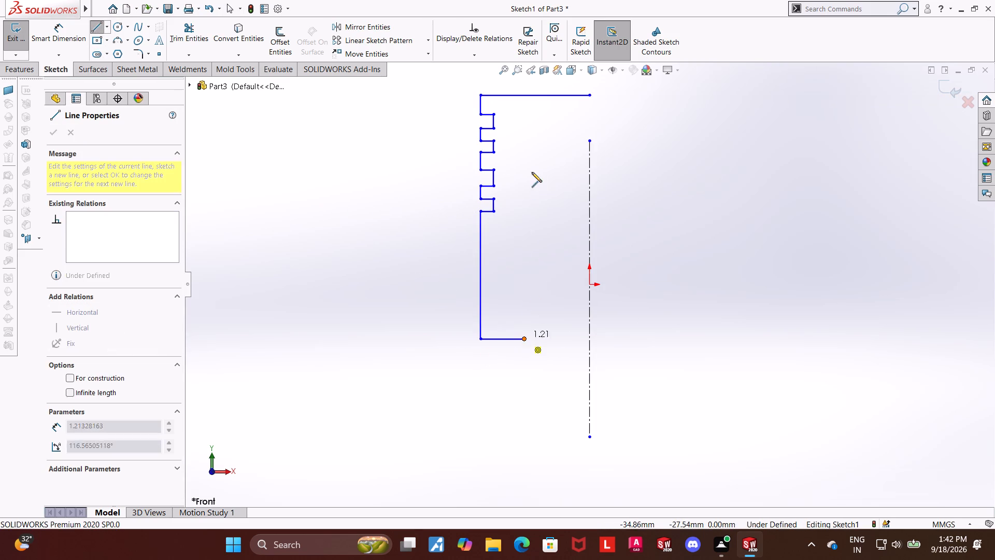
click(524, 143)
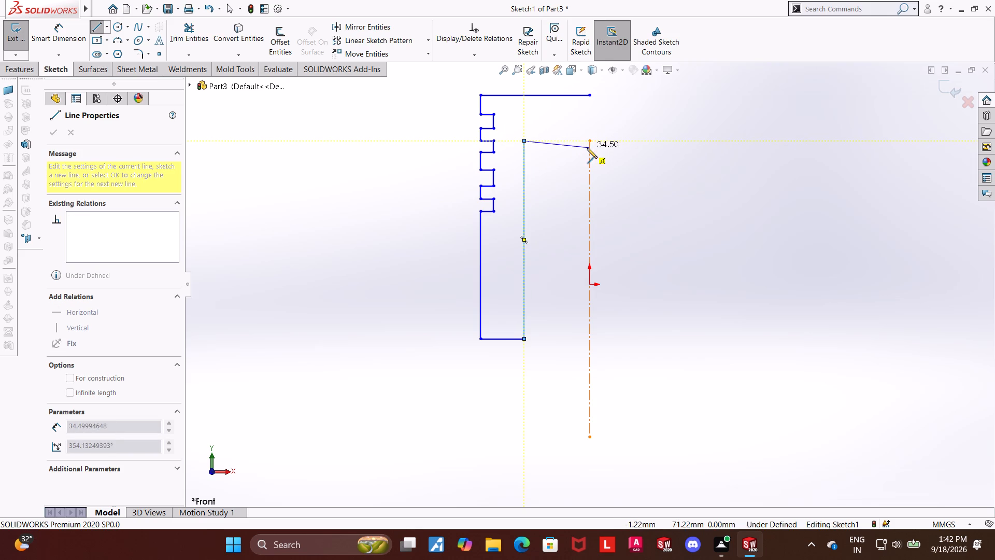
key(Escape)
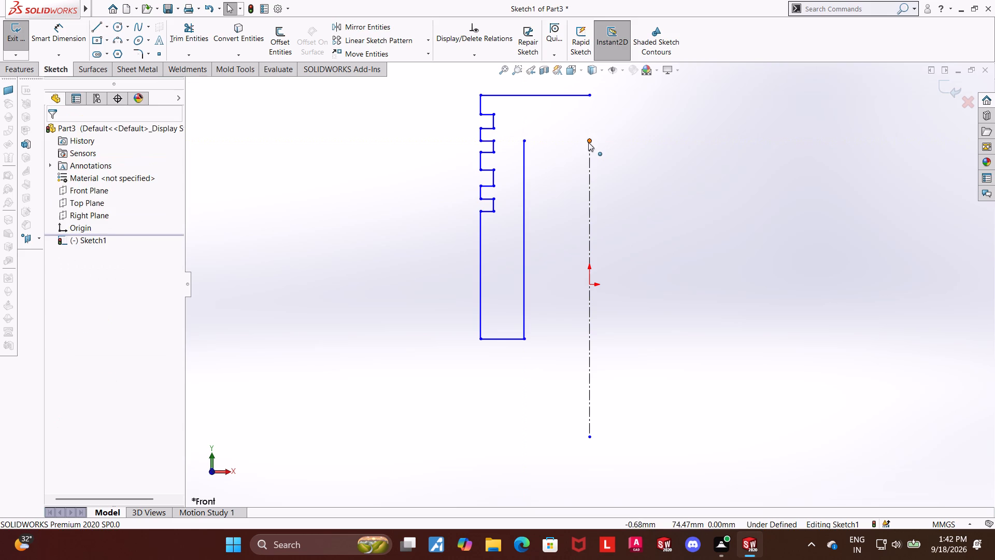
Stretch the centreline's upper endpoint above the profile's top edge, to about 126 mm above the origin.
drag(589, 143, 587, 82)
scroll(596, 109, up, 3)
drag(588, 167, 589, 144)
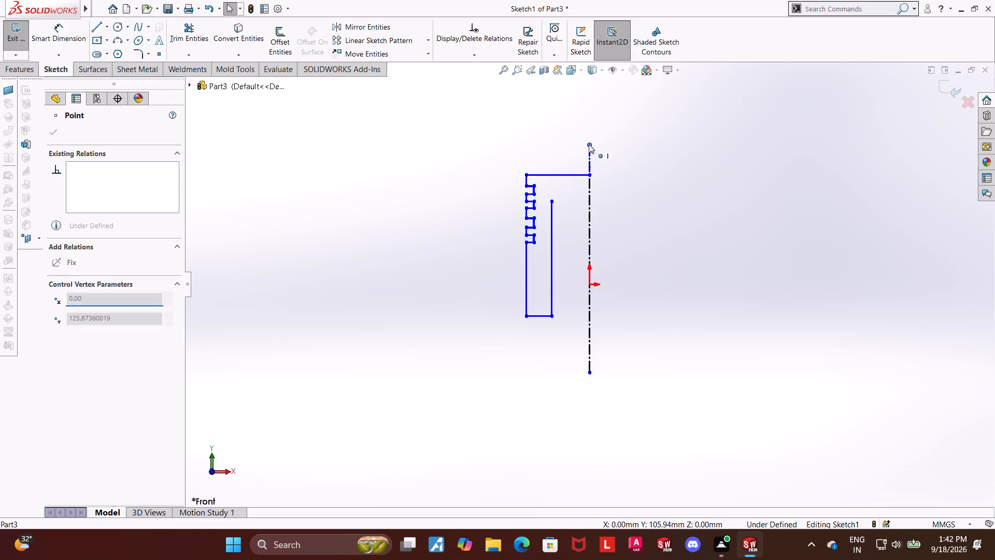
drag(589, 144, 589, 144)
key(Escape)
Close the profile with a horizontal line from the inner wall to the centreline and a vertical line up to the top edge.
click(93, 25)
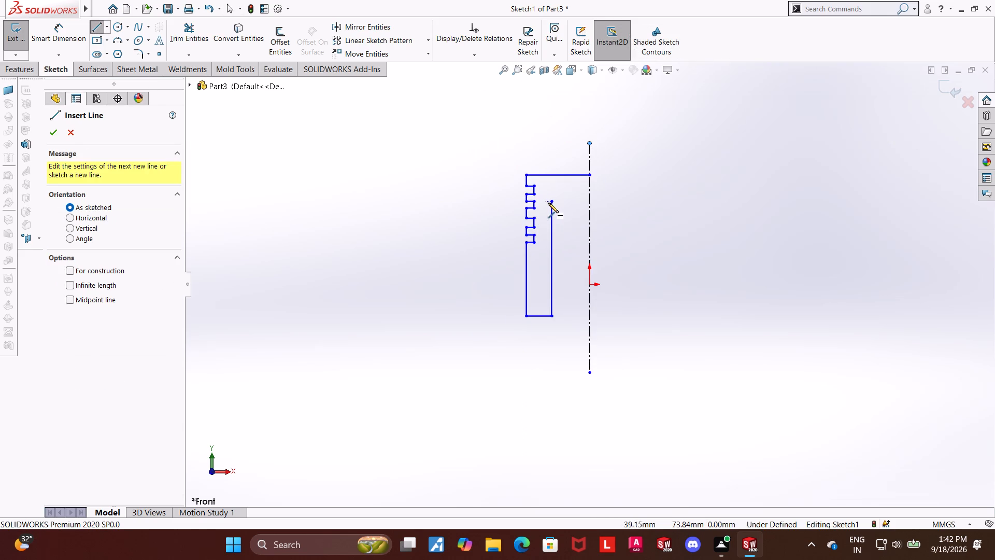
click(549, 202)
click(588, 201)
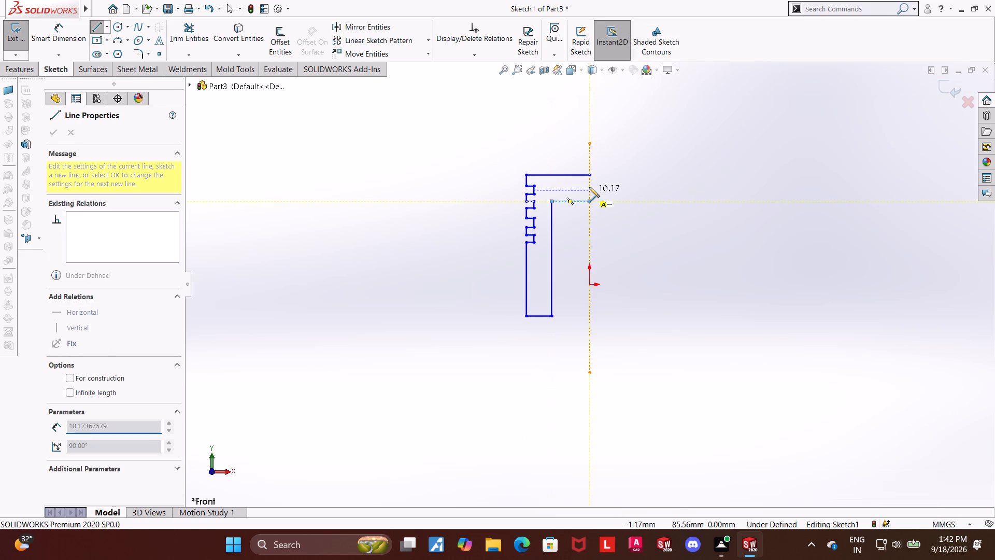
click(590, 175)
key(Escape)
key(Escape)
key(Escape)
key(Escape)
Dimension the distance between the profile's top and bottom edges as 72 mm.
click(73, 32)
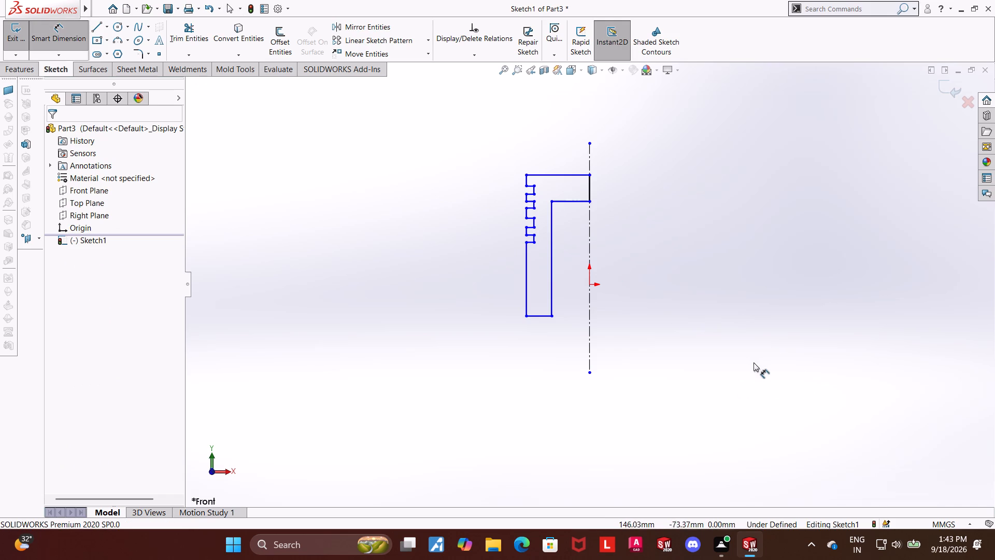
click(565, 177)
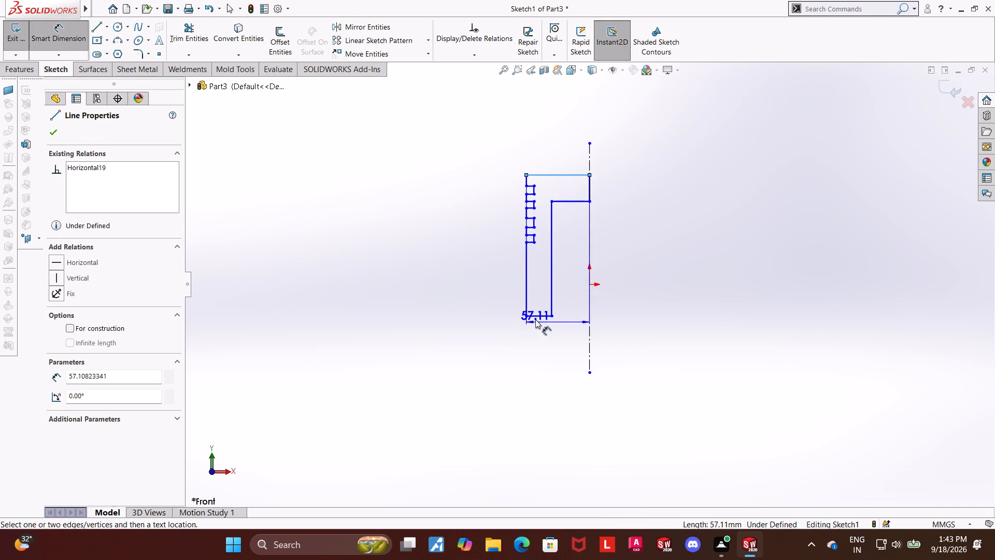
click(537, 315)
click(435, 293)
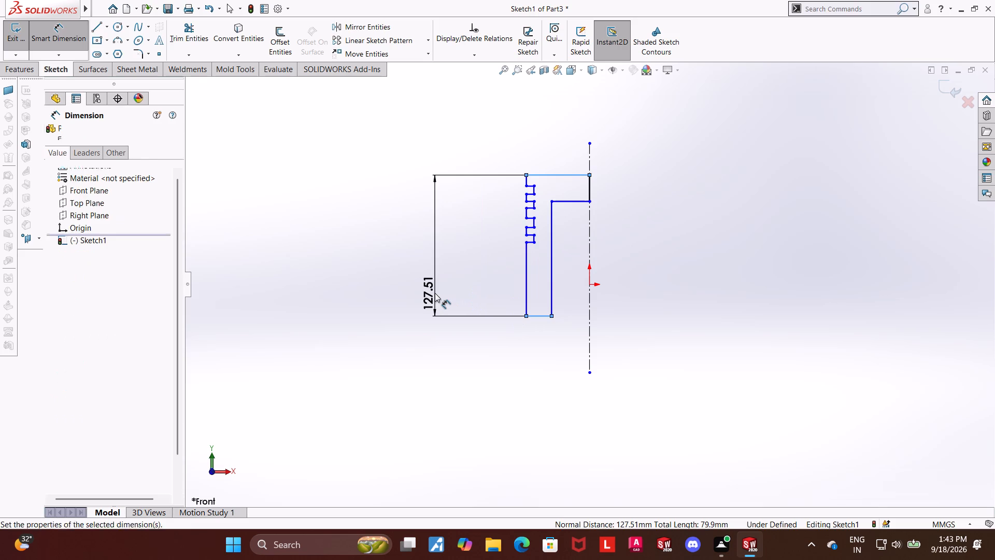
text(72)
key(Return)
key(Escape)
key(Escape)
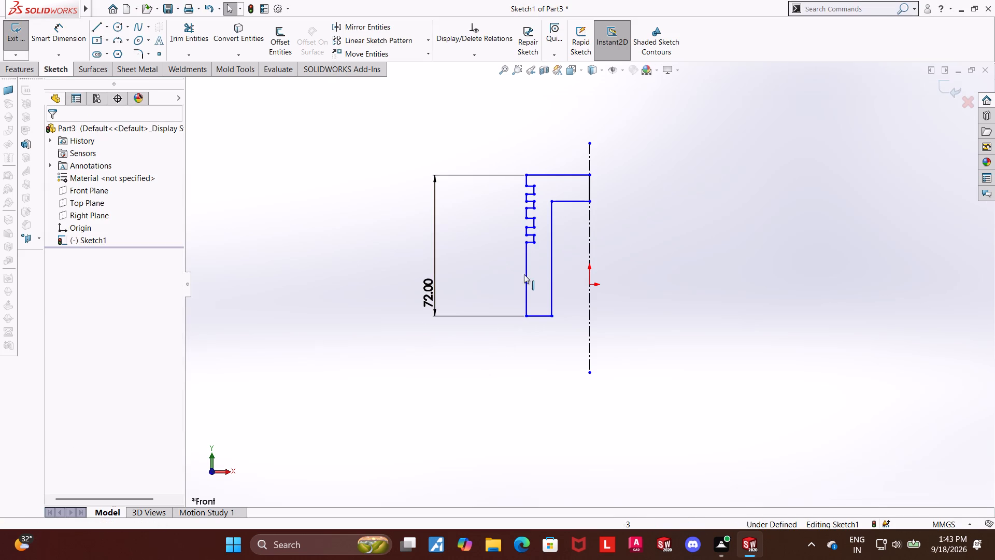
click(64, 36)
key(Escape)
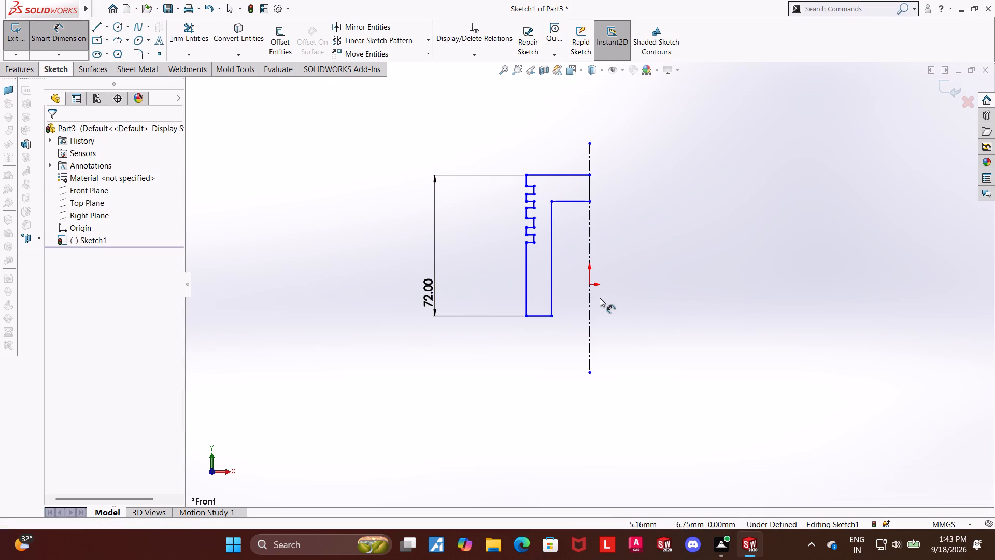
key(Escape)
Add a coincident relation between the profile's bottom edge and the origin.
click(591, 287)
ctrl+click(536, 316)
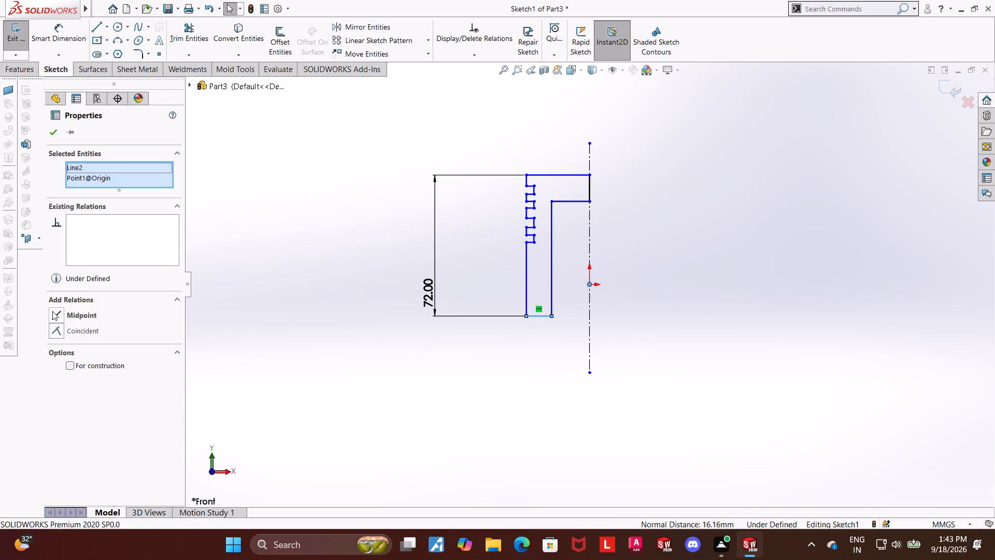
click(59, 333)
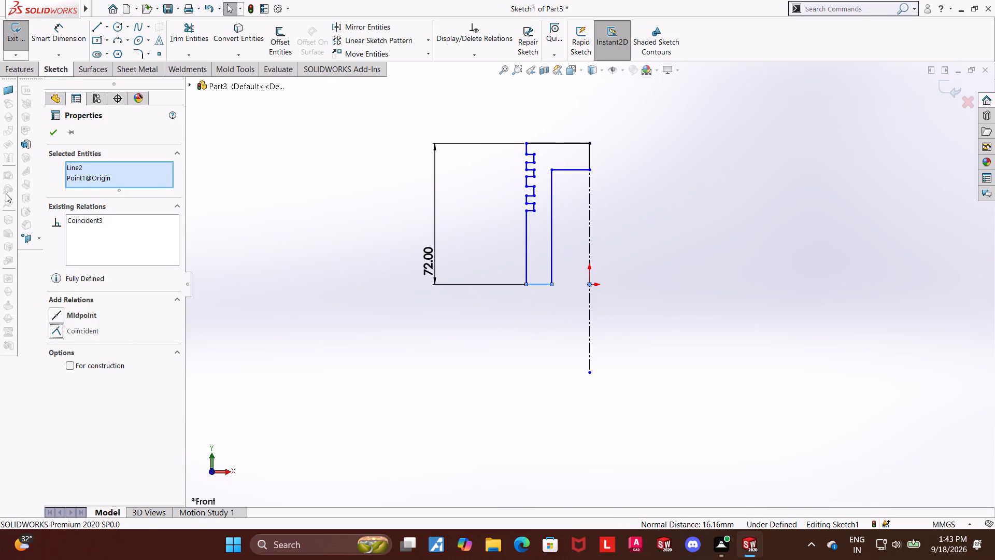
Trim away the vertical construction centreline that runs through the origin.
click(53, 139)
click(763, 417)
scroll(614, 126, down, 2)
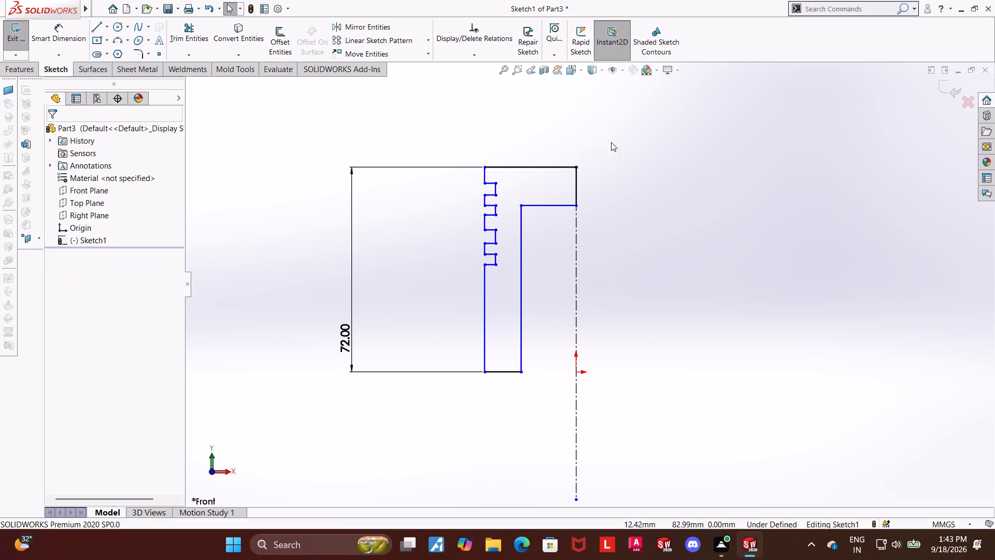
scroll(580, 194, down, 2)
drag(575, 254, 581, 252)
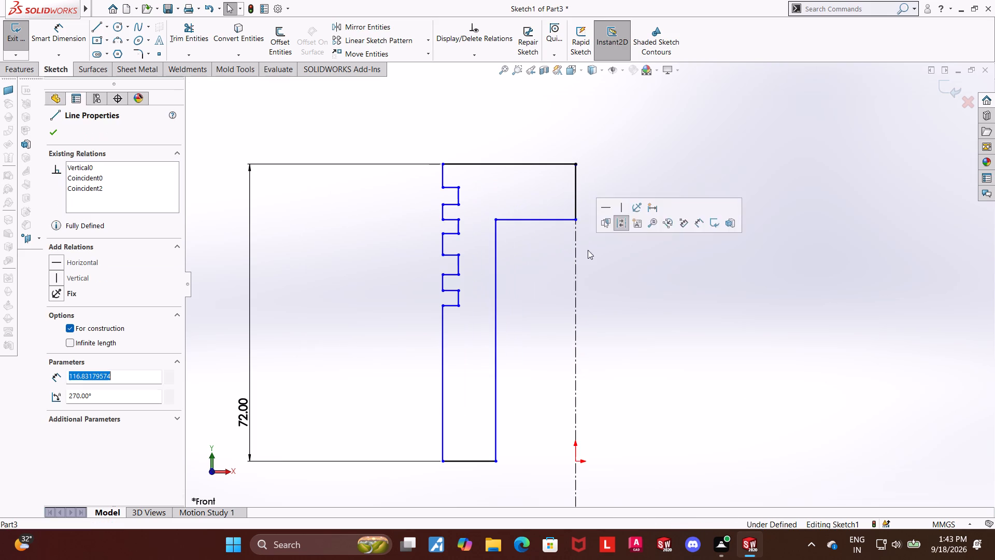
key(Escape)
click(188, 37)
drag(694, 297, 549, 317)
key(Escape)
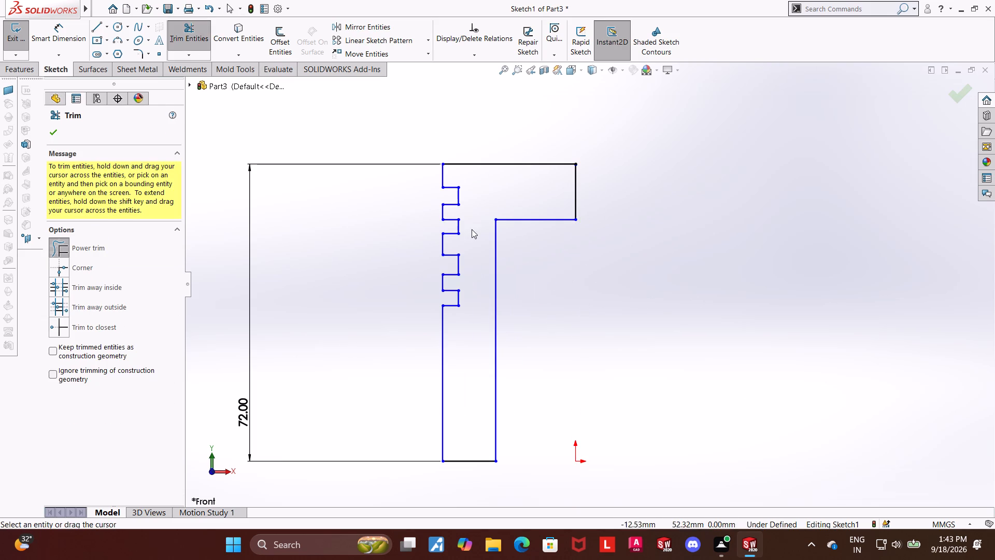
Draw a new vertical centreline from the origin upward past the profile's top edge, about 104 mm long.
click(108, 26)
click(111, 52)
scroll(446, 227, up, 3)
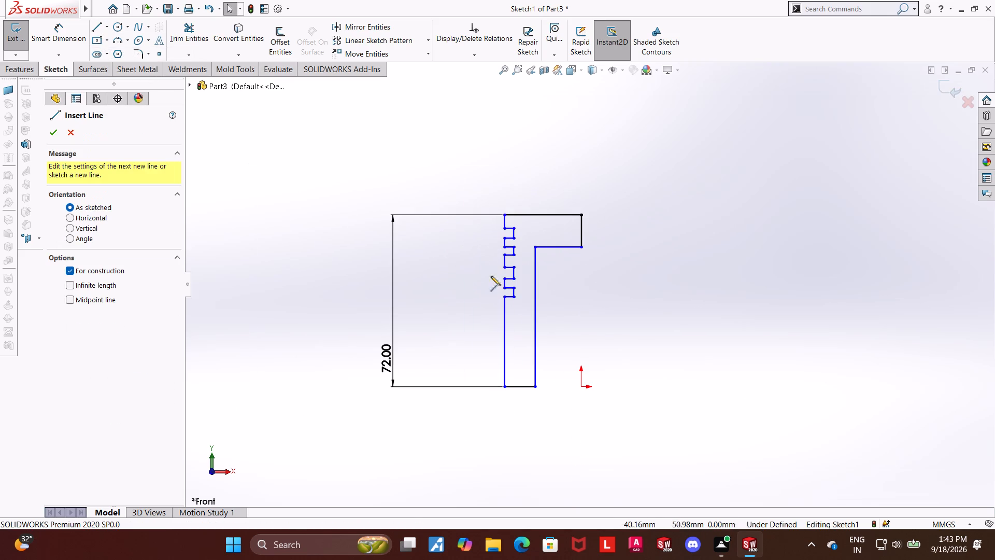
click(580, 388)
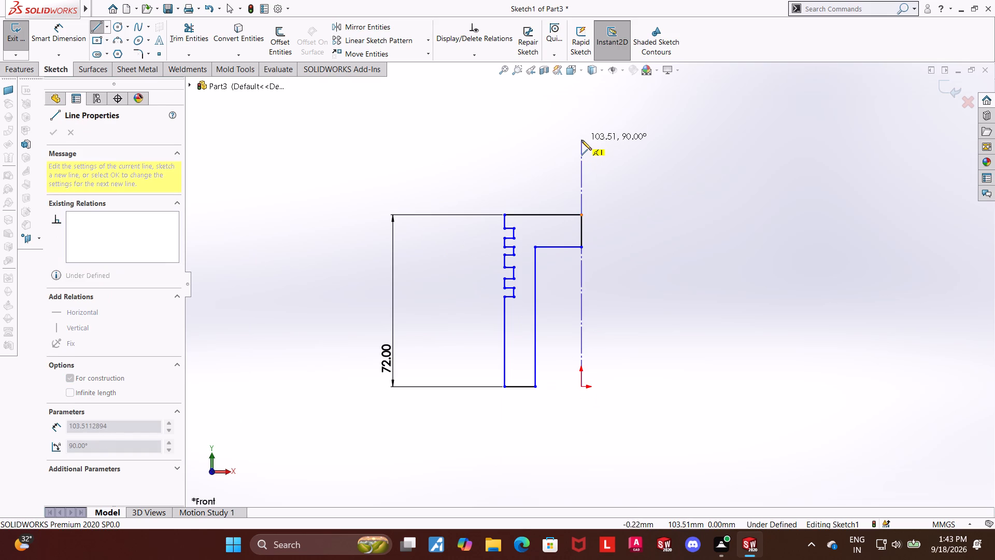
click(581, 140)
key(Escape)
key(Escape)
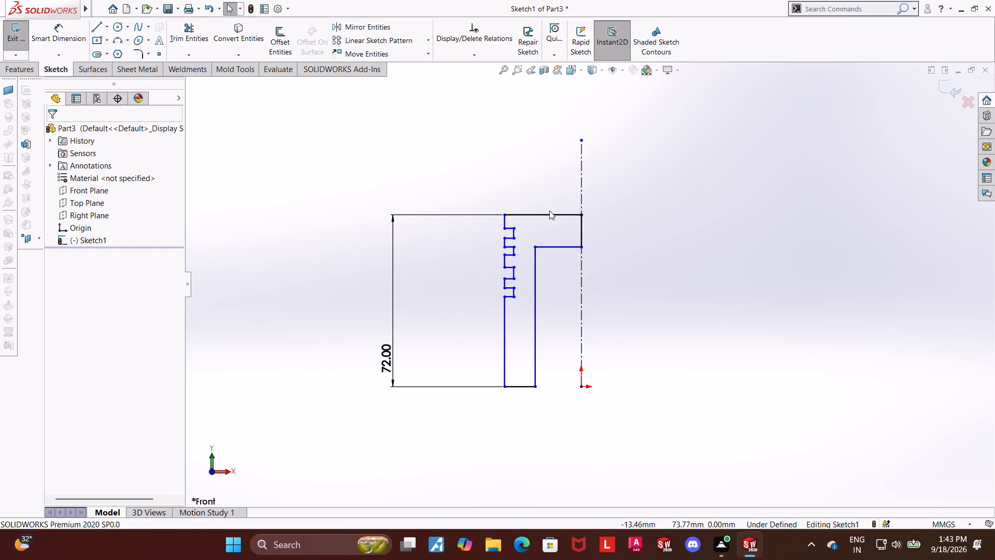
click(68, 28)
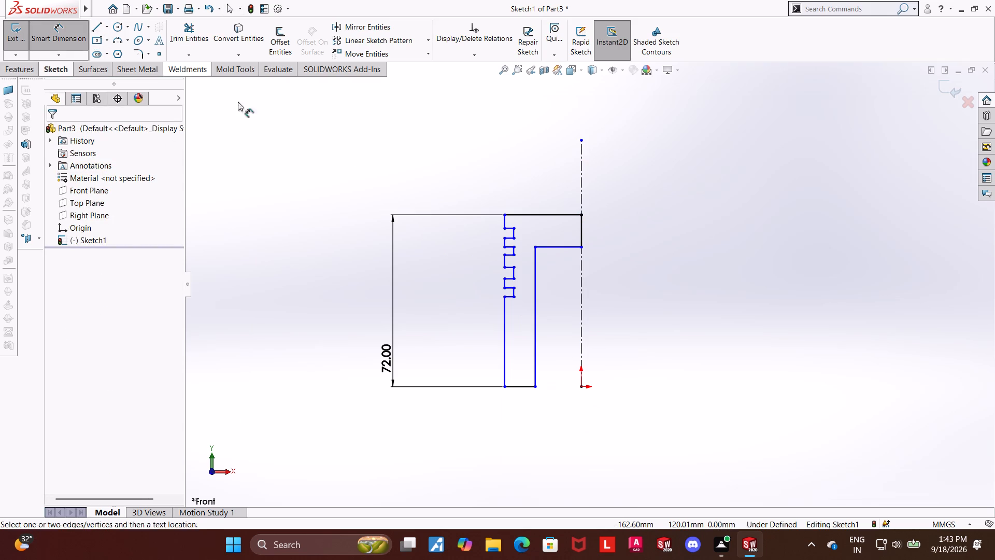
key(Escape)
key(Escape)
Make the vertical inner edges of all four ring grooves collinear.
scroll(522, 283, down, 5)
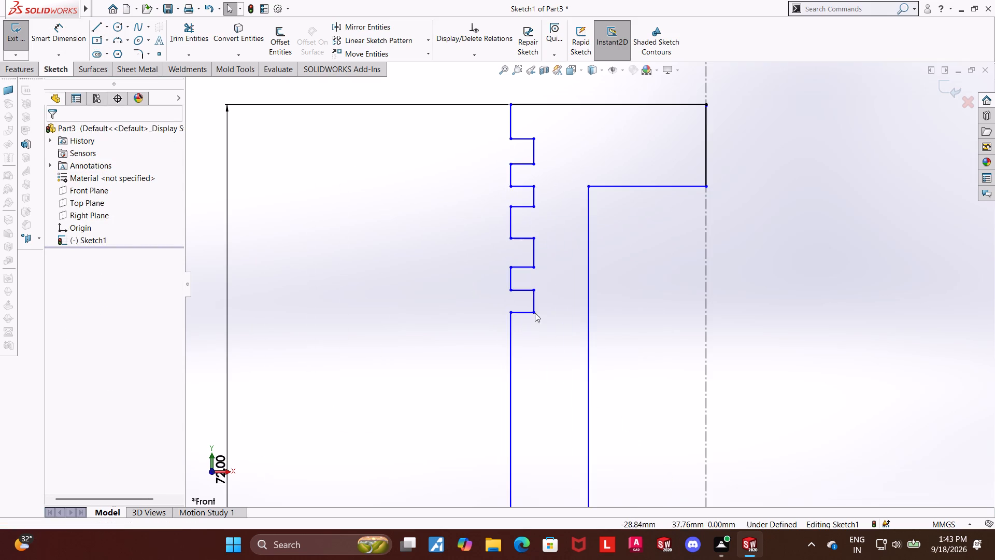
click(534, 302)
ctrl+click(532, 254)
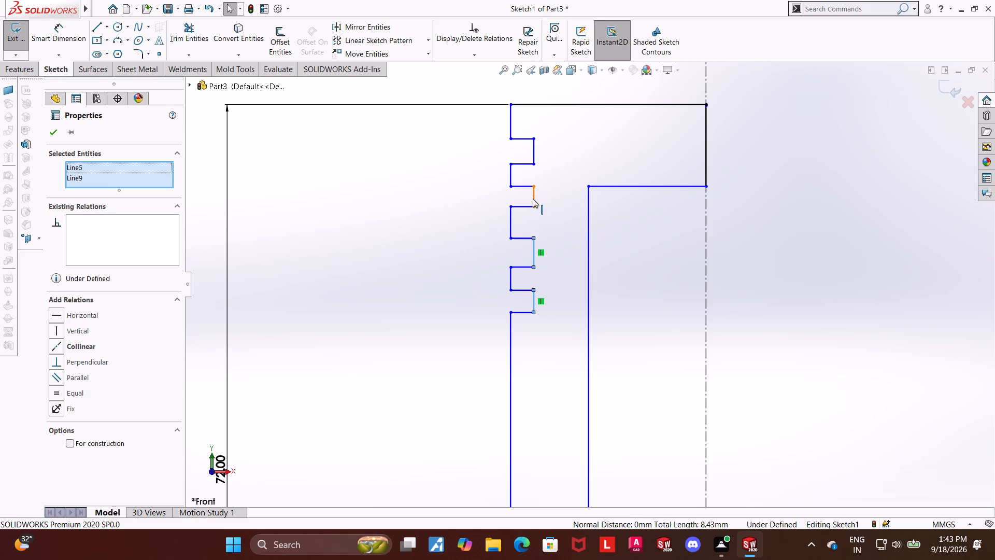
ctrl+click(533, 199)
ctrl+click(533, 148)
click(59, 361)
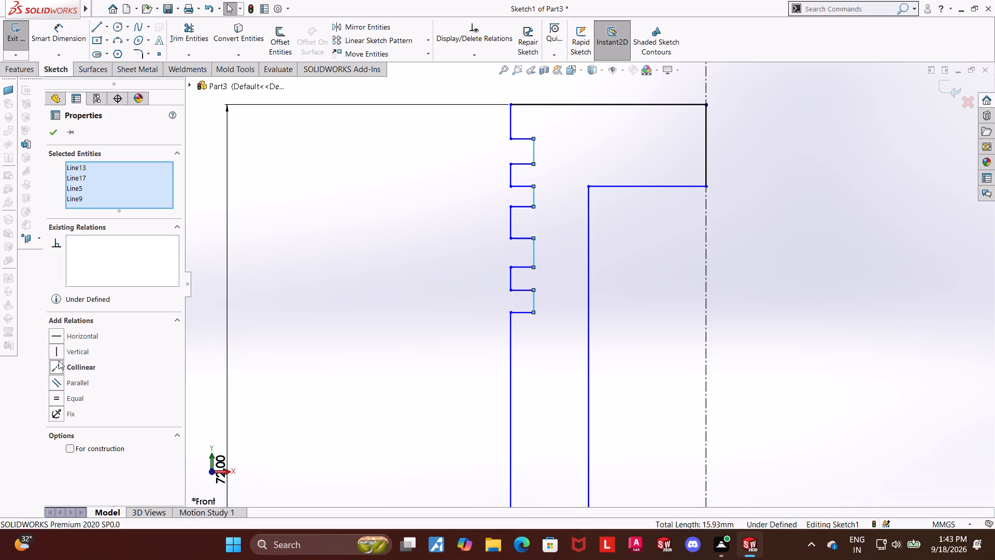
click(55, 133)
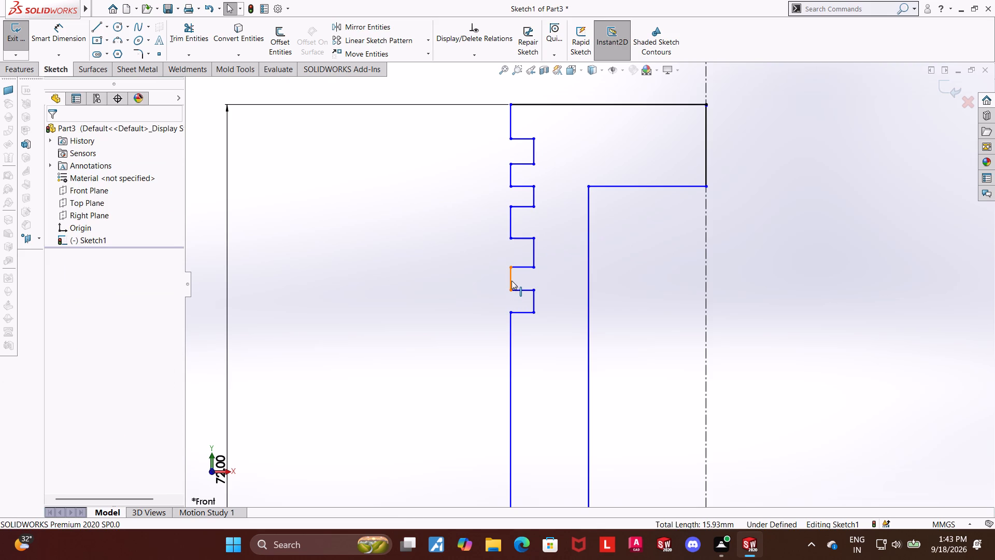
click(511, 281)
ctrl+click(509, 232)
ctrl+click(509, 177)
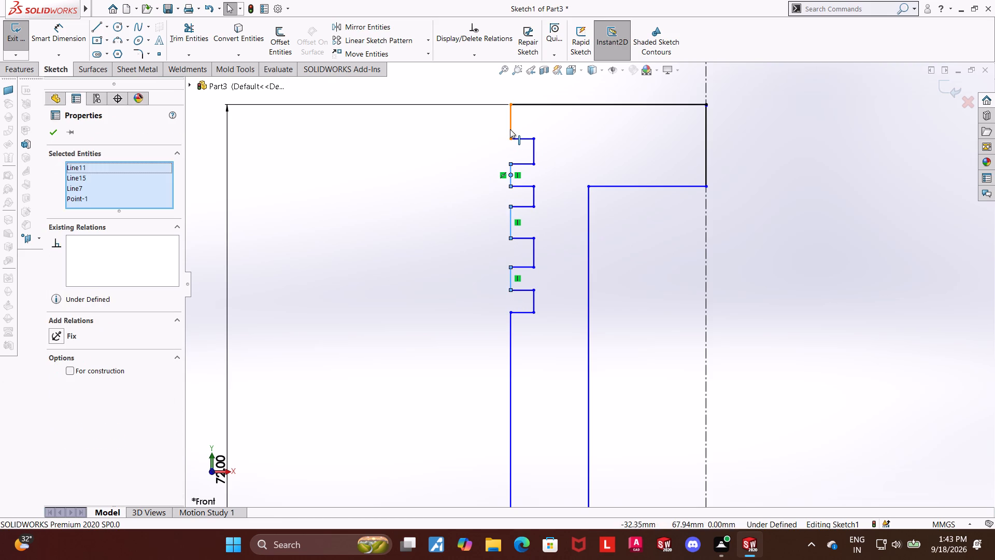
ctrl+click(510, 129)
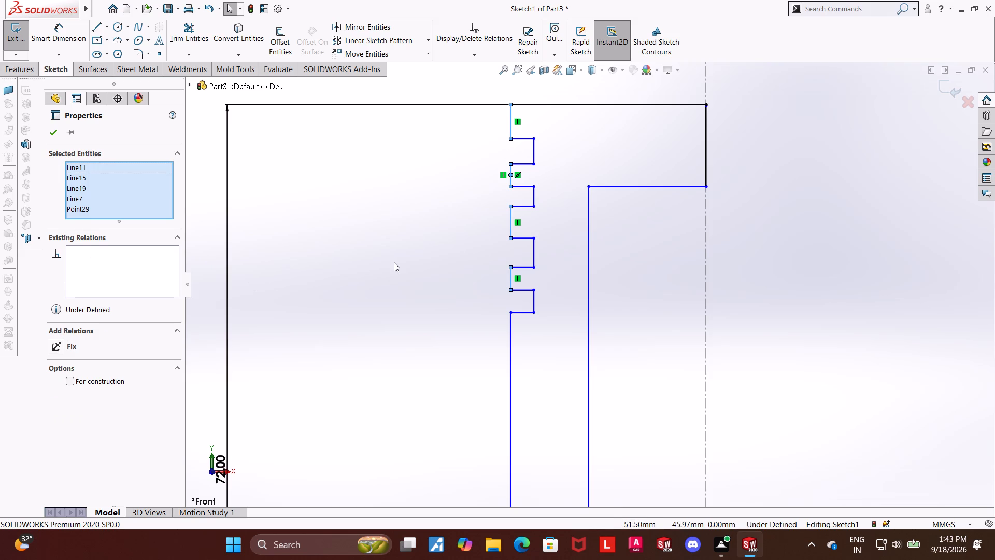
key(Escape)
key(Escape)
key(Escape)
Make the four short outer-wall segments above and between the grooves collinear.
click(510, 279)
ctrl+click(510, 225)
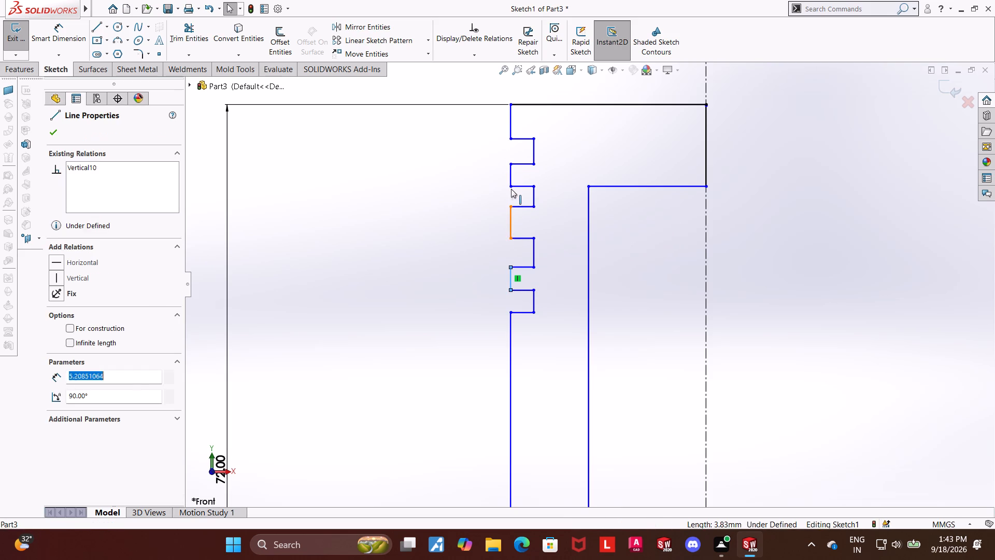
ctrl+click(511, 179)
ctrl+click(509, 122)
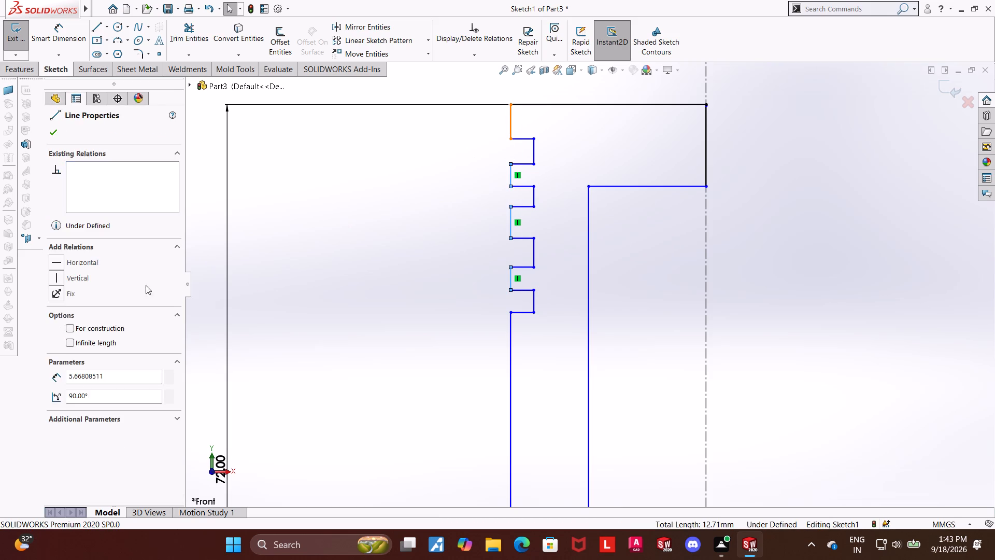
click(58, 366)
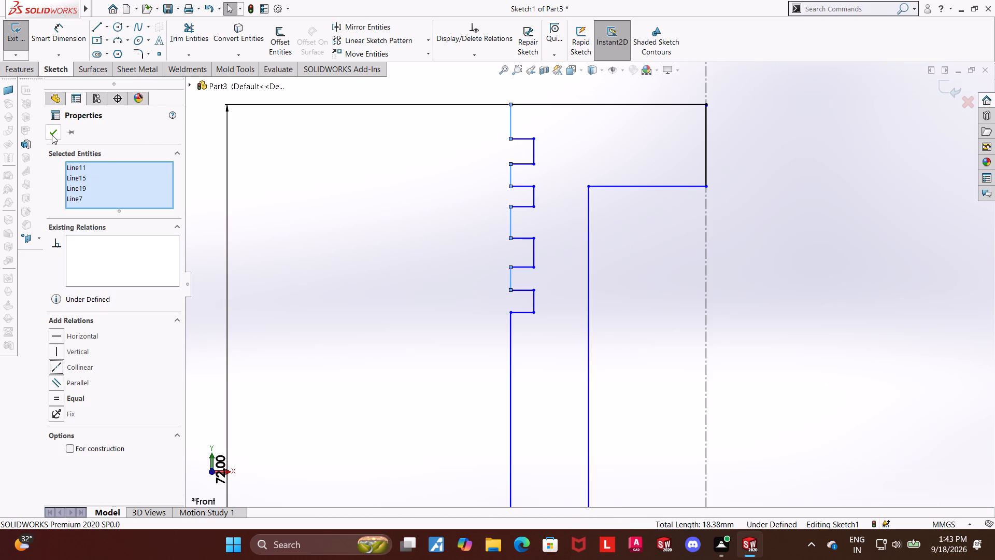
click(52, 135)
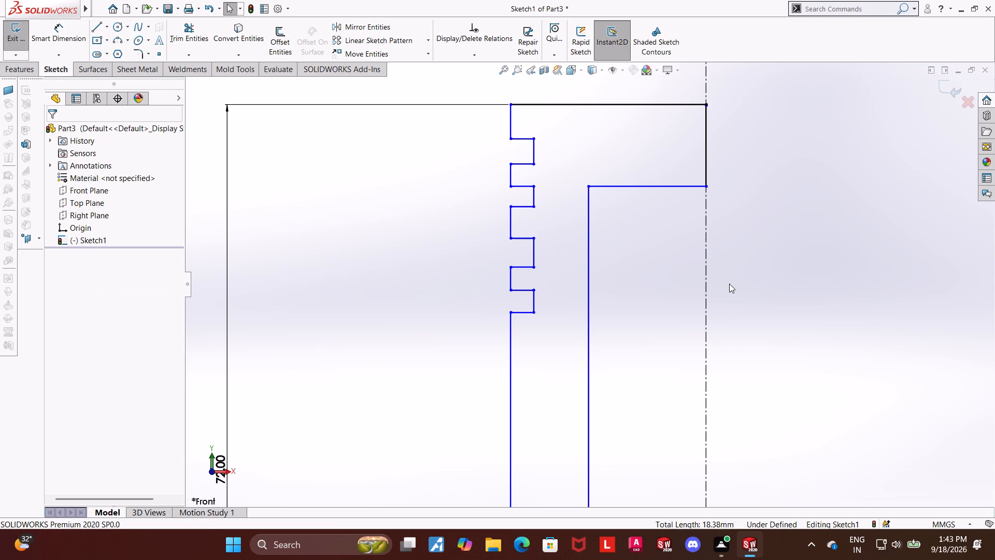
Make the long outer-wall line below the grooves collinear with the four short outer-wall segments above it.
scroll(729, 284, up, 2)
key(Escape)
key(Escape)
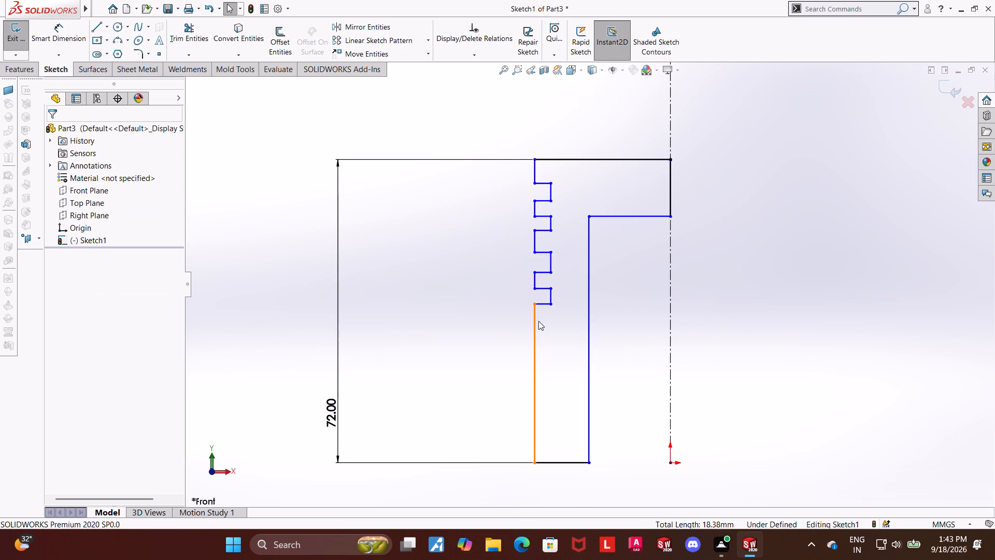
click(535, 319)
ctrl+click(534, 277)
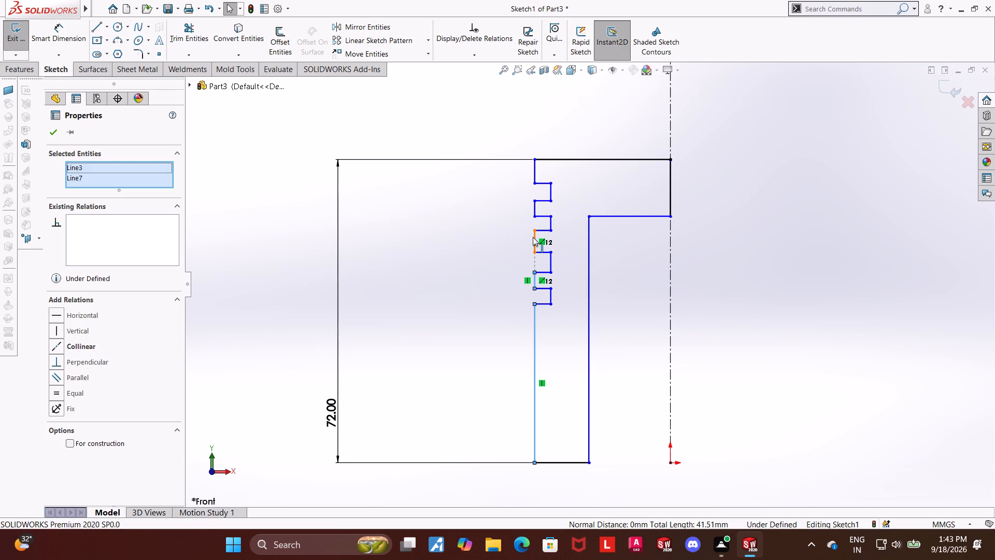
ctrl+click(533, 241)
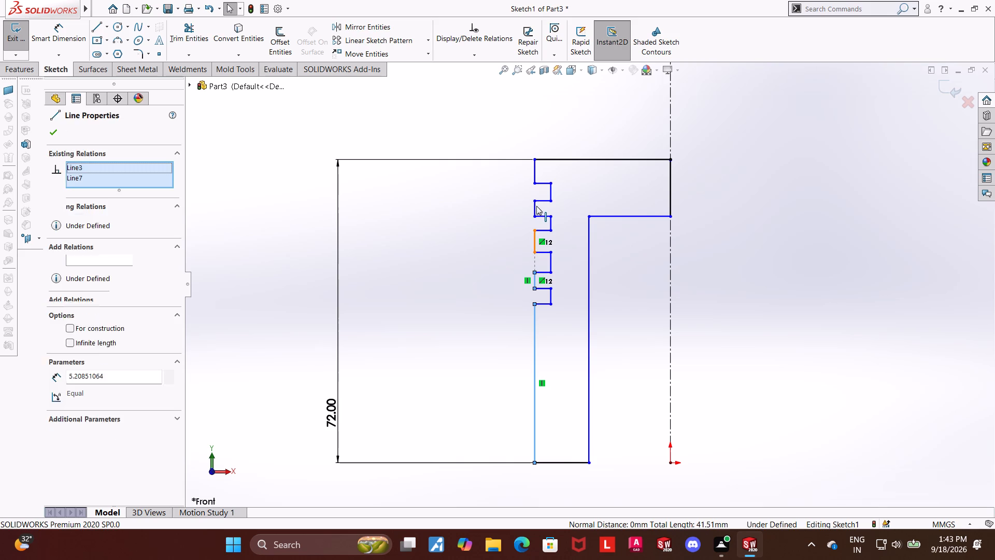
ctrl+click(536, 205)
ctrl+click(535, 171)
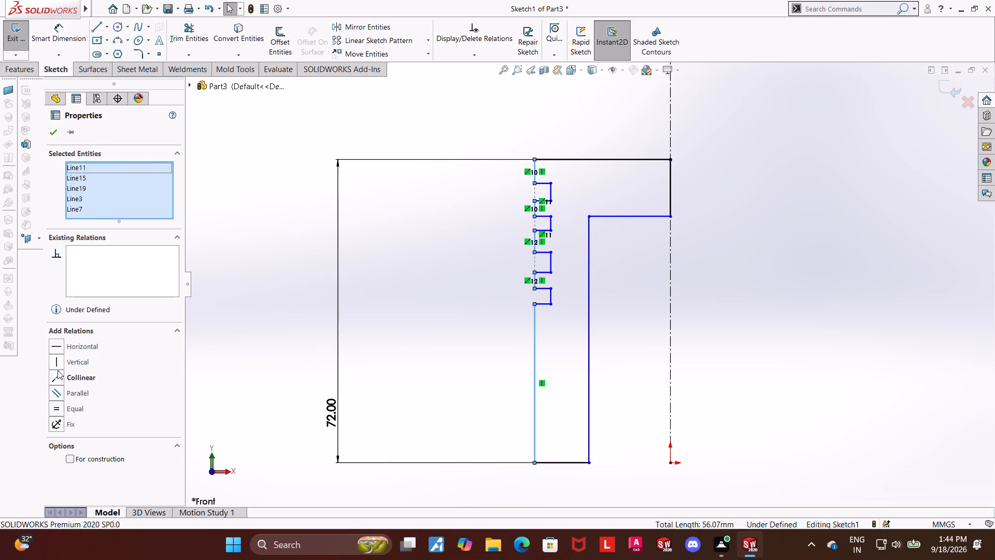
click(58, 372)
click(53, 135)
key(Escape)
key(Escape)
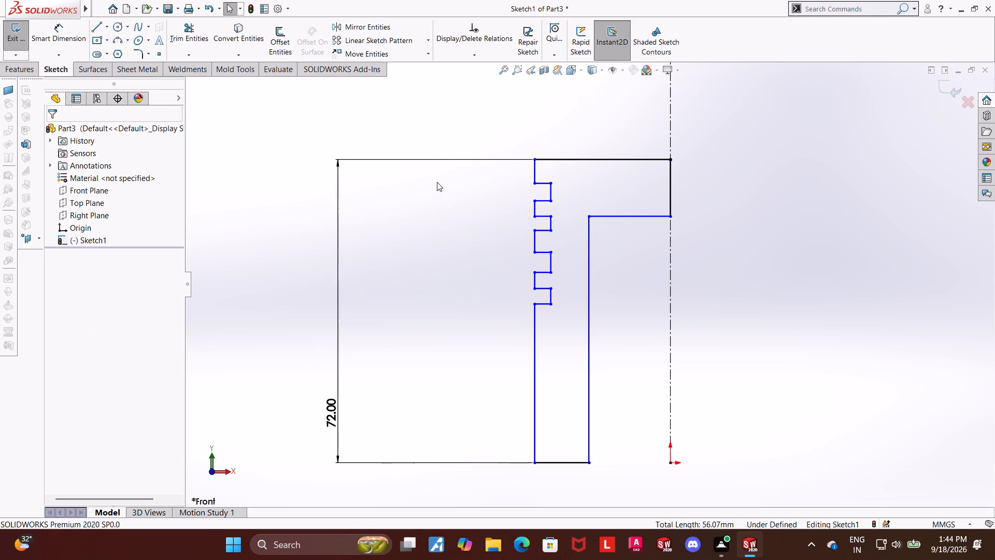
Dimension the distance from the outer wall to the centreline as 30 mm.
click(39, 45)
click(534, 336)
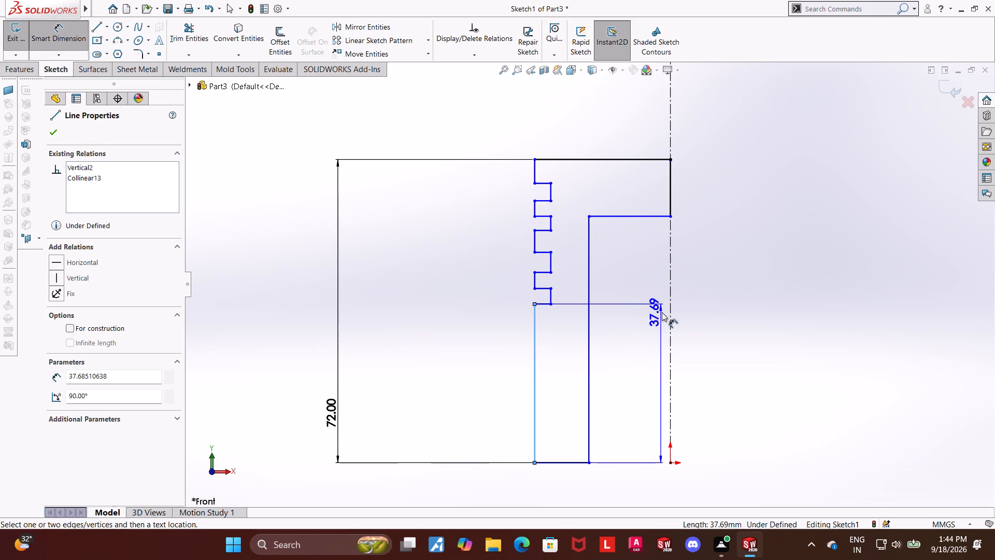
click(670, 317)
click(620, 127)
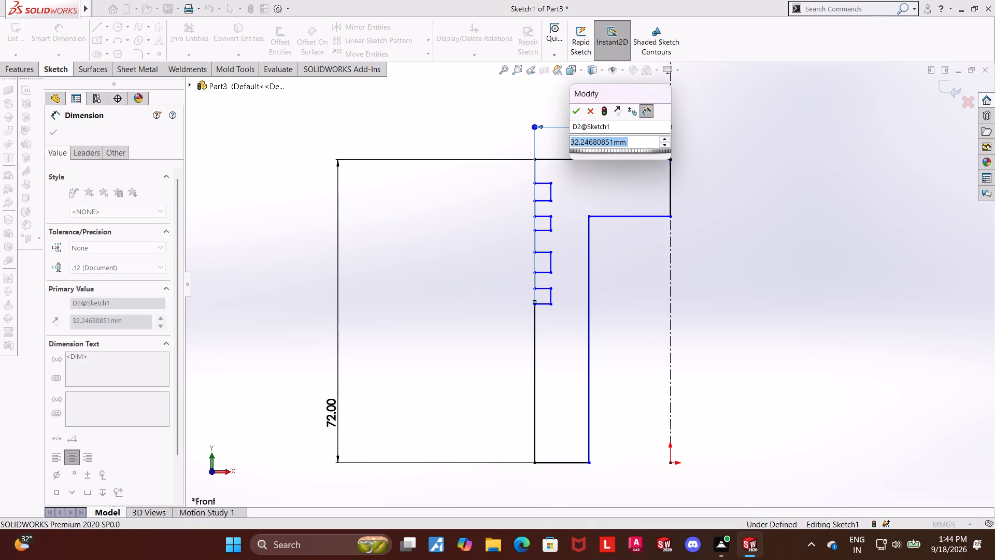
text(30)
key(Return)
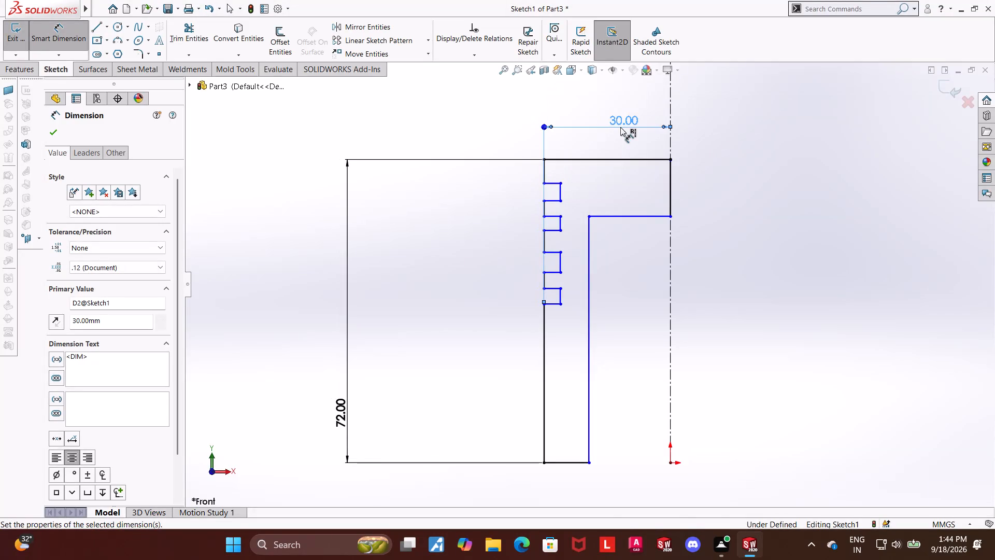
Dimension the distance from the inner wall to the centreline as 24 mm.
scroll(634, 262, up, 2)
scroll(628, 291, down, 1)
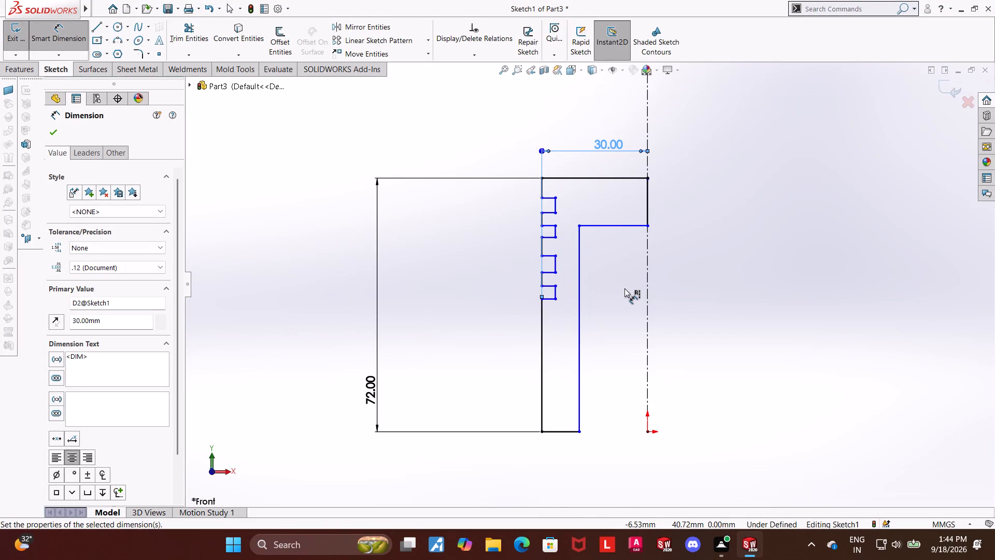
key(Escape)
click(580, 298)
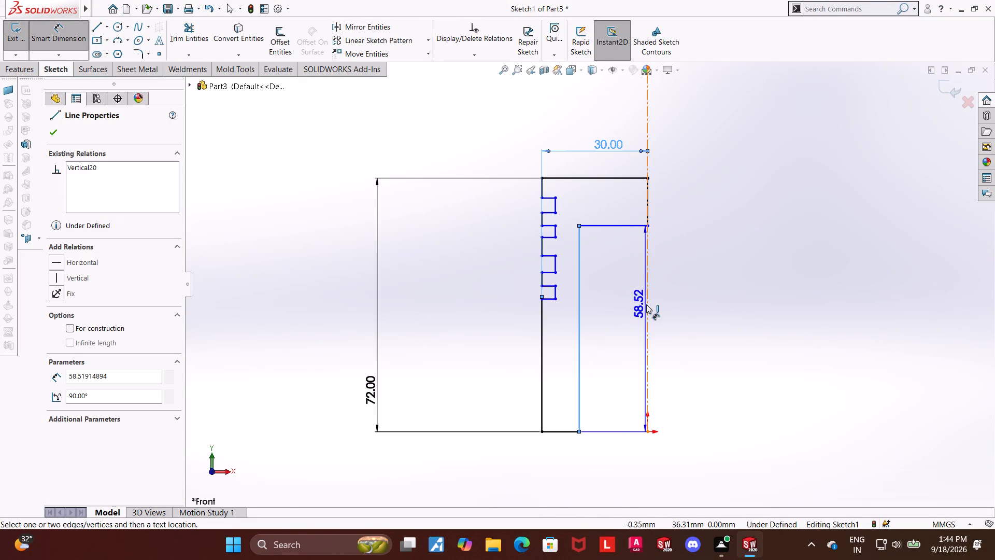
click(646, 304)
click(619, 337)
text(48/2)
key(Return)
key(Escape)
key(Escape)
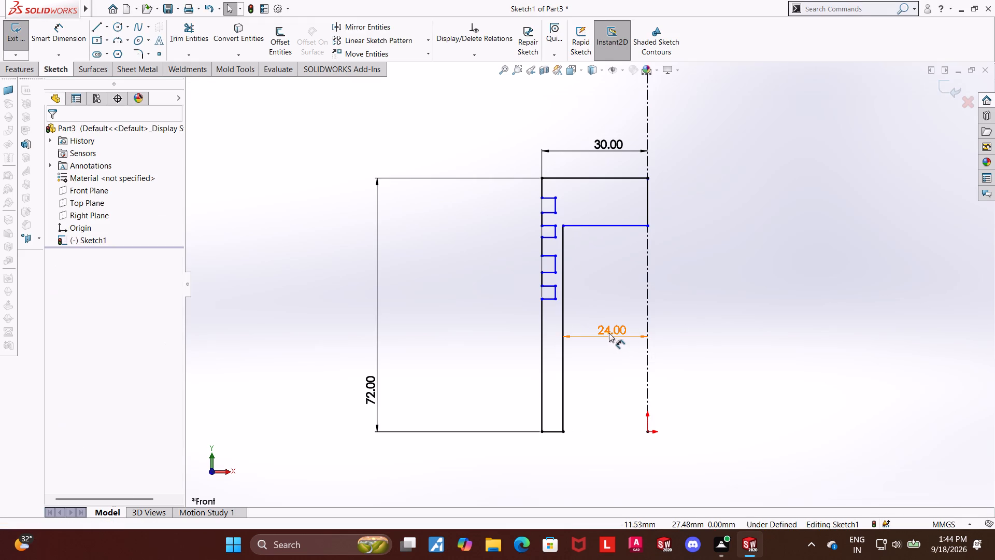
Dimension the outer-wall segment between the top edge and the first groove as 3 mm.
scroll(598, 328, down, 1)
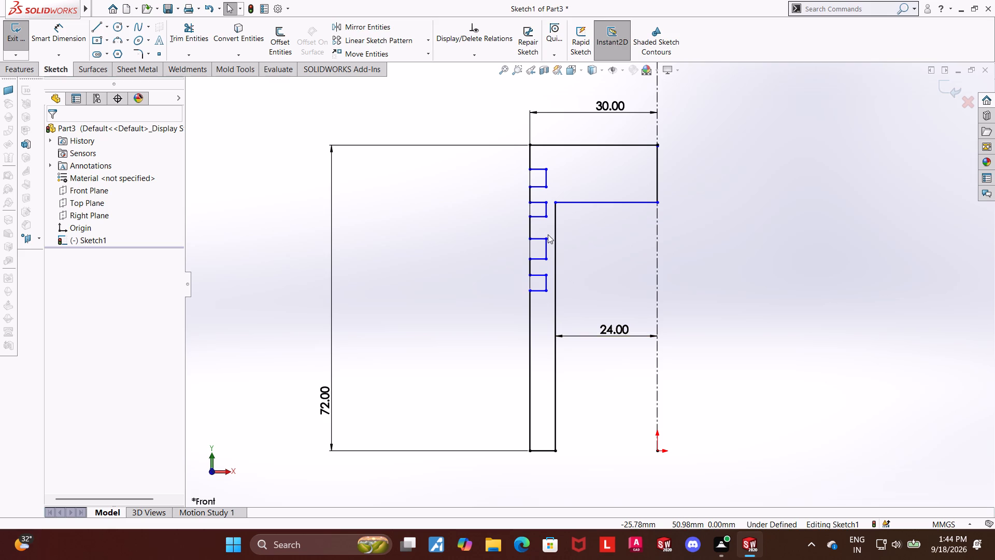
scroll(548, 234, down, 3)
scroll(562, 234, up, 4)
scroll(587, 185, down, 2)
key(Escape)
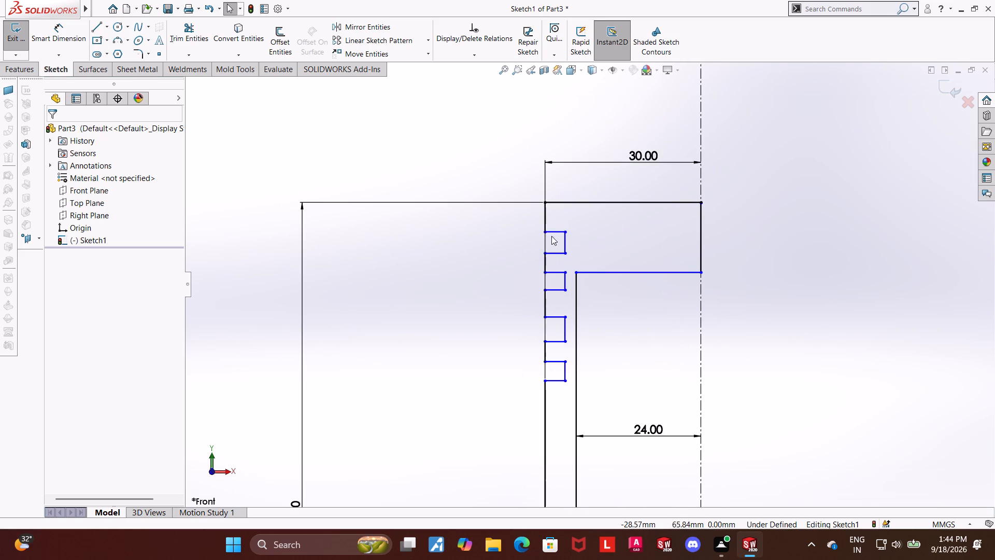
click(58, 40)
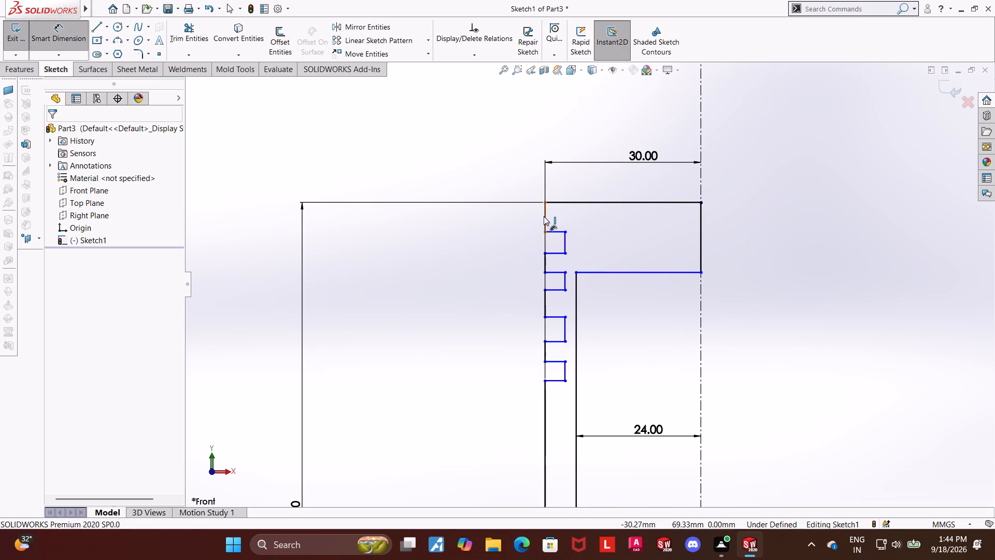
click(544, 216)
click(523, 218)
key(3)
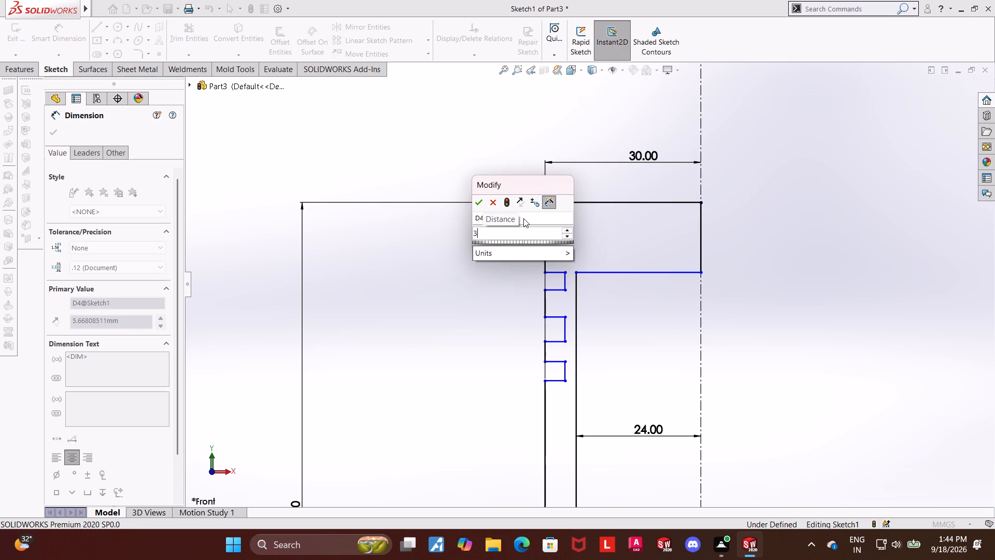
key(Return)
key(Escape)
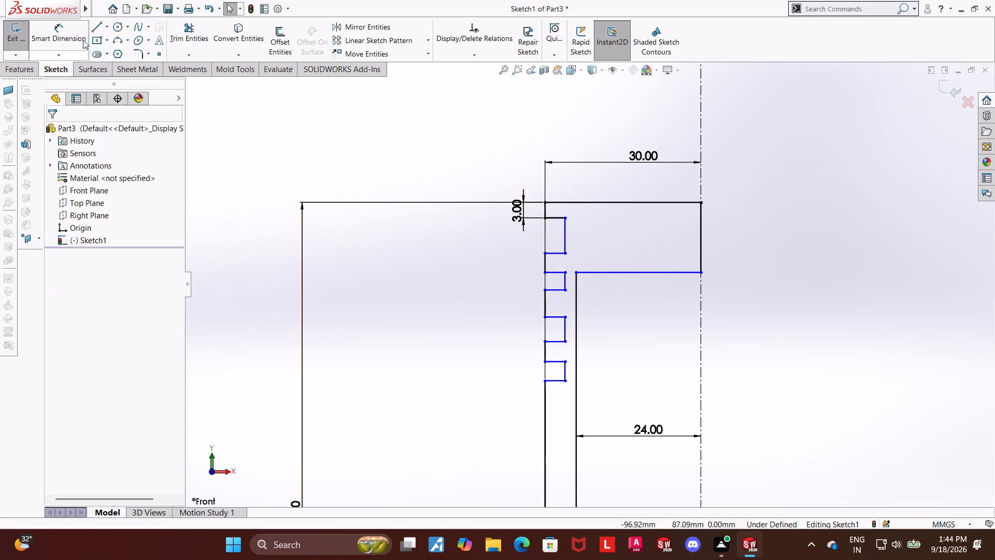
Dimension the height of the first groove below the top edge as 3 mm.
click(69, 27)
click(562, 238)
click(532, 245)
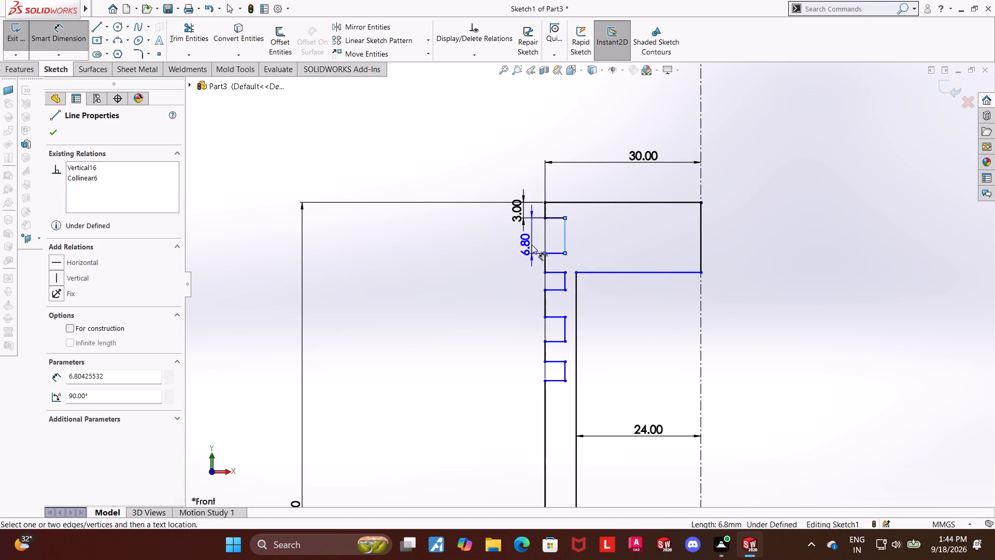
key(3)
key(Return)
key(Escape)
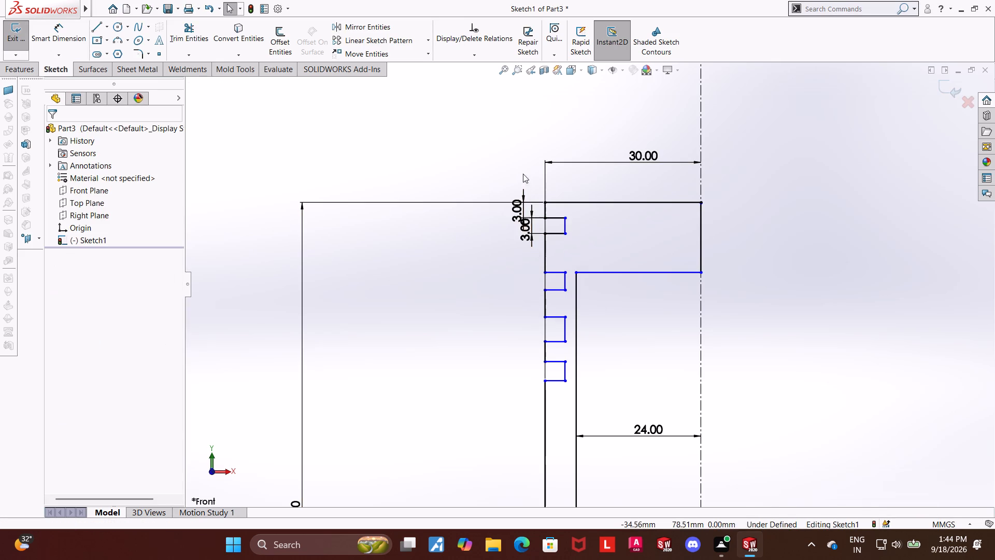
Make the three short outer-wall segments between the grooves equal in length to the 3 mm segment at the top edge.
scroll(557, 222, down, 2)
click(544, 208)
ctrl+click(542, 265)
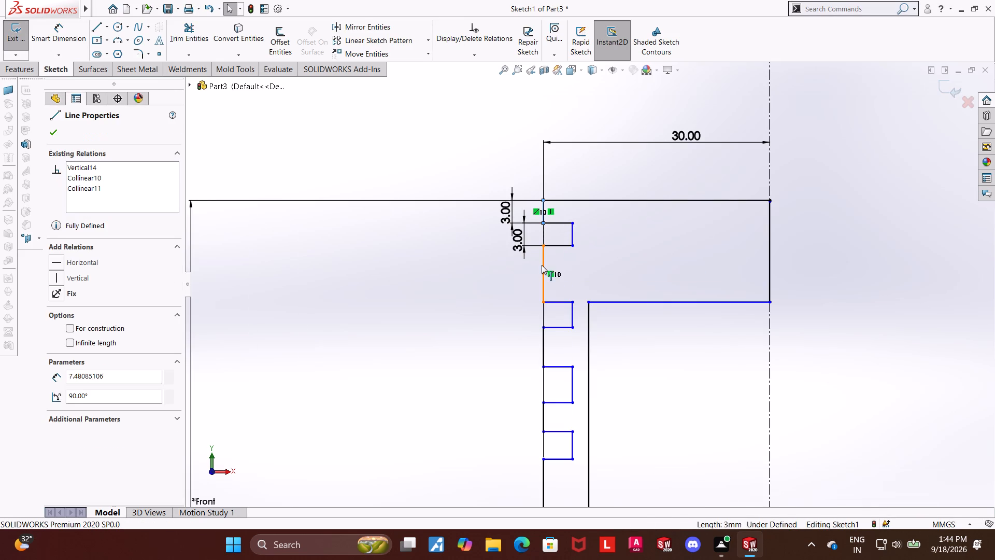
ctrl+click(542, 348)
ctrl+click(544, 420)
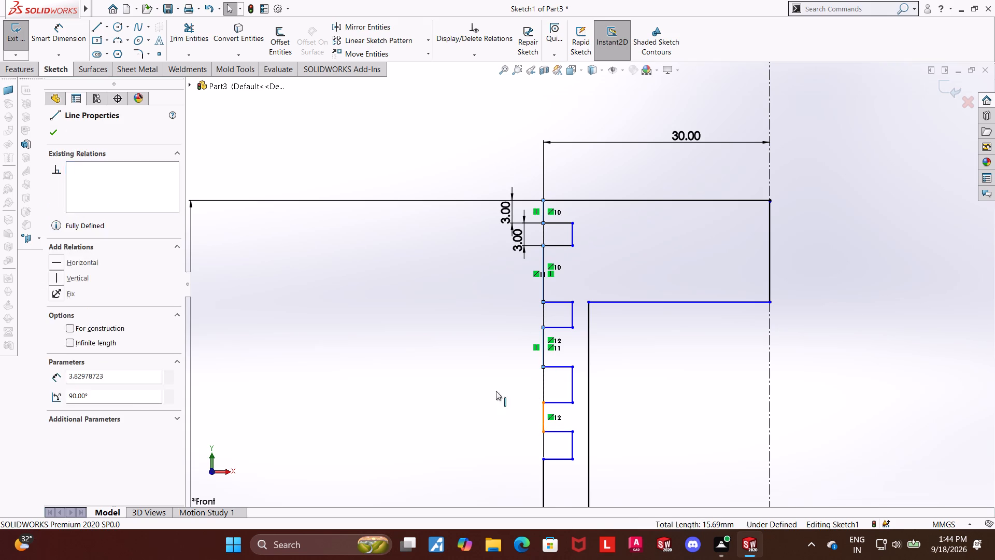
click(59, 398)
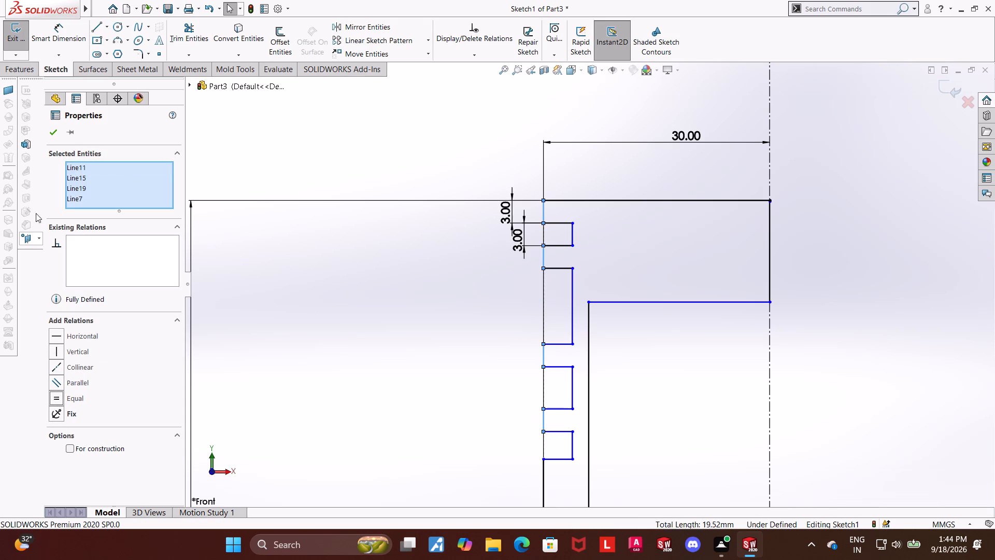
click(50, 140)
click(56, 136)
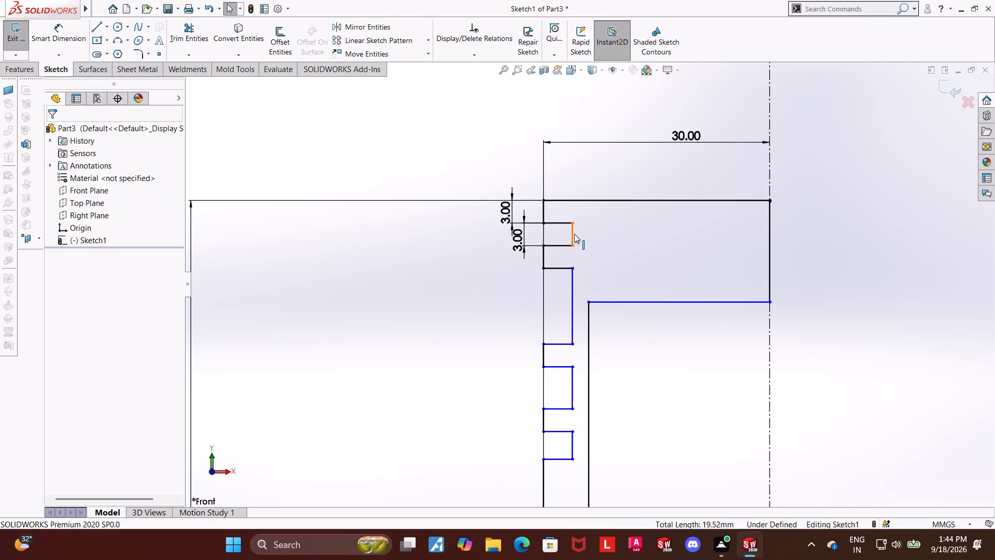
Make the vertical inner lines of all four grooves equal in length.
click(573, 233)
ctrl+click(573, 296)
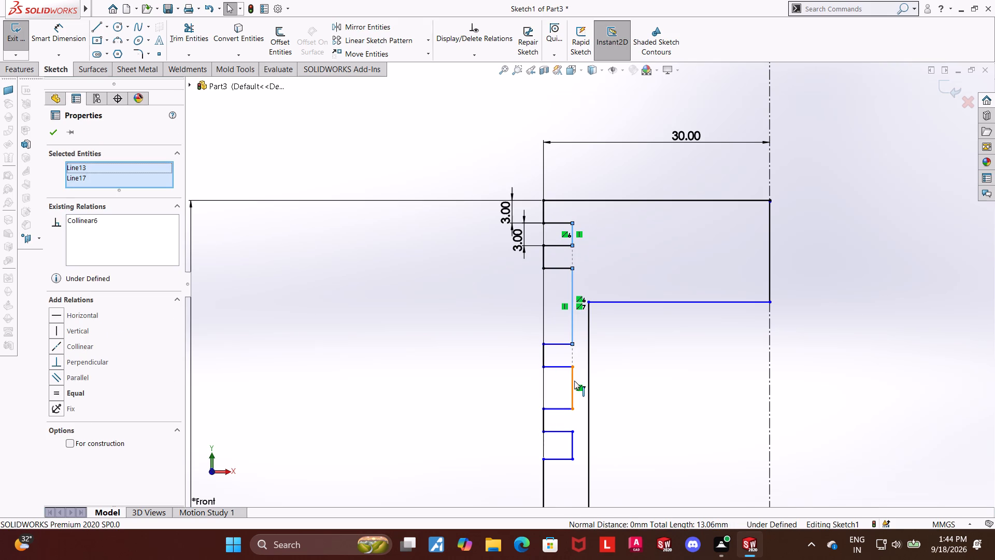
ctrl+click(574, 381)
ctrl+click(571, 449)
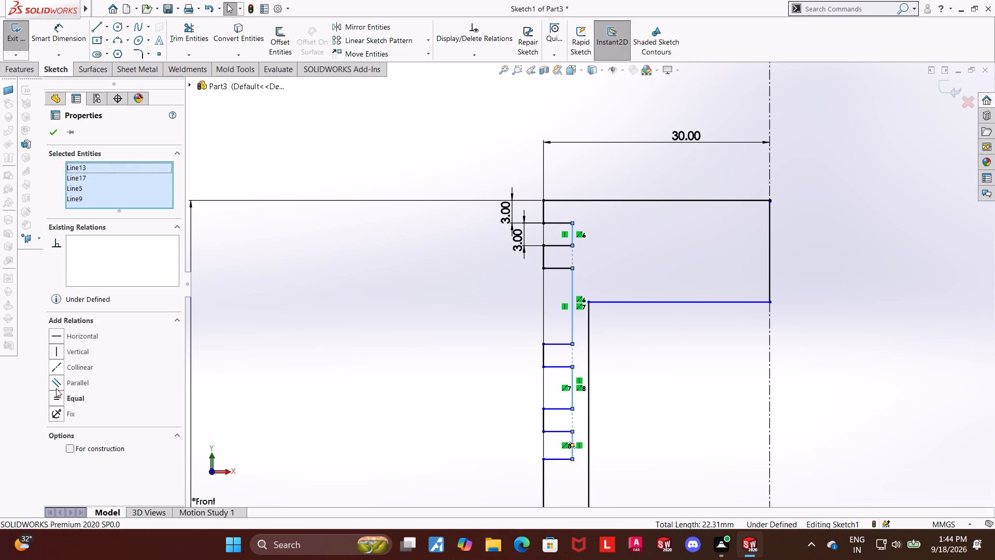
click(56, 387)
click(56, 396)
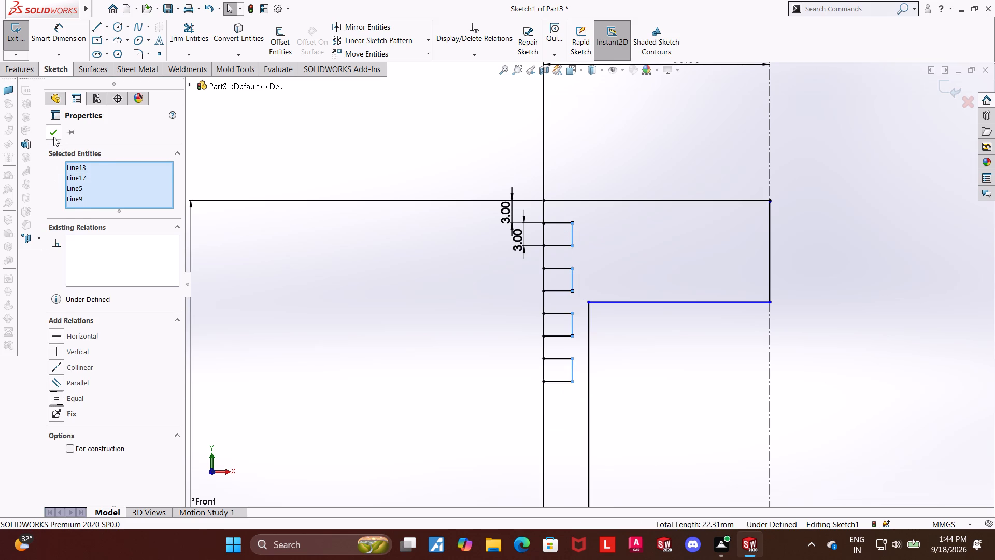
click(53, 136)
click(898, 343)
Dimension the vertical distance from the piston's top edge to the lower edge of the fourth groove.
scroll(856, 316, up, 5)
scroll(684, 308, down, 4)
key(Escape)
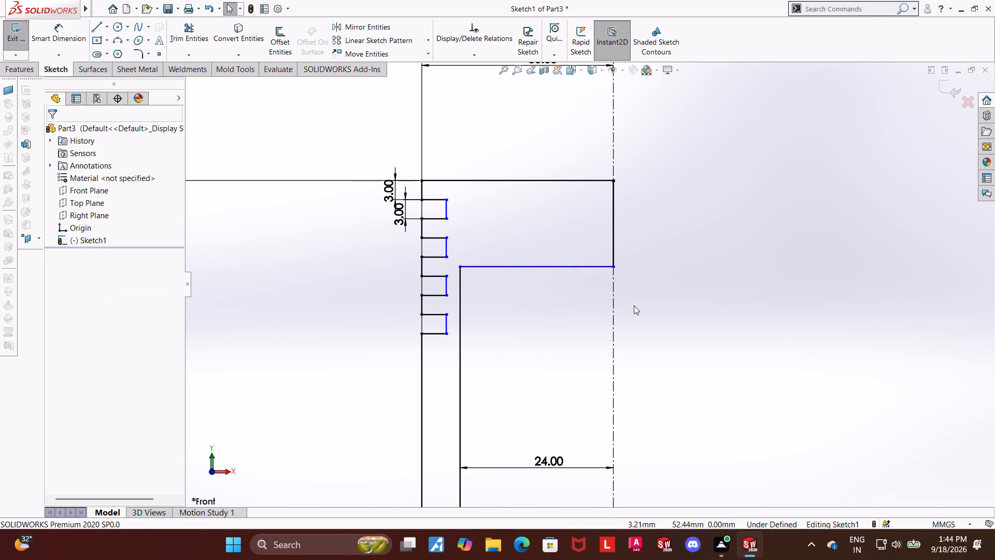
key(Escape)
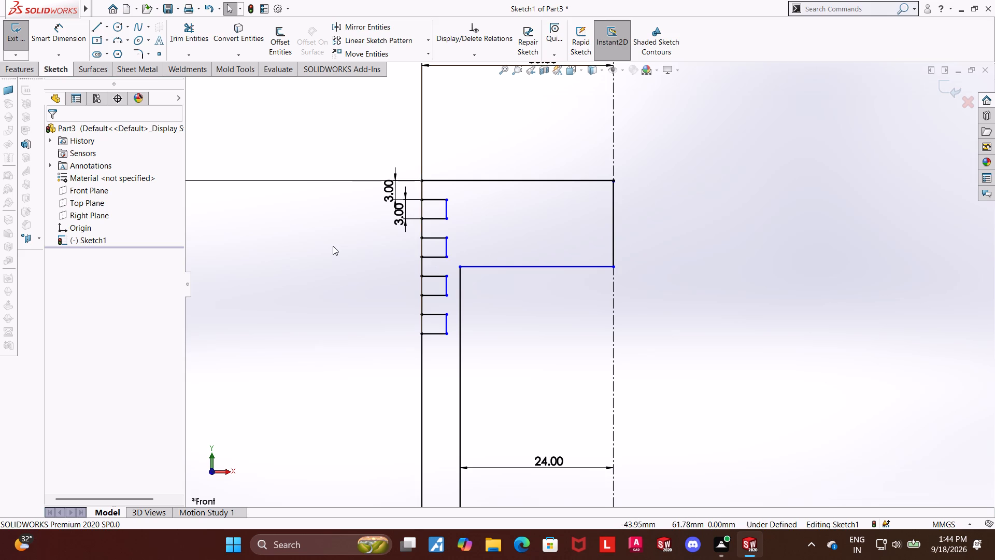
click(38, 33)
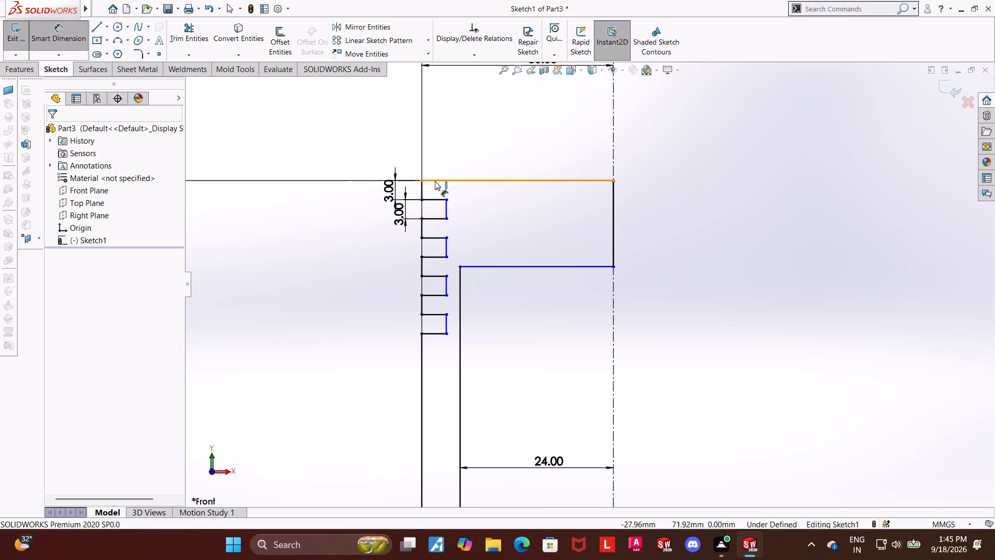
click(435, 181)
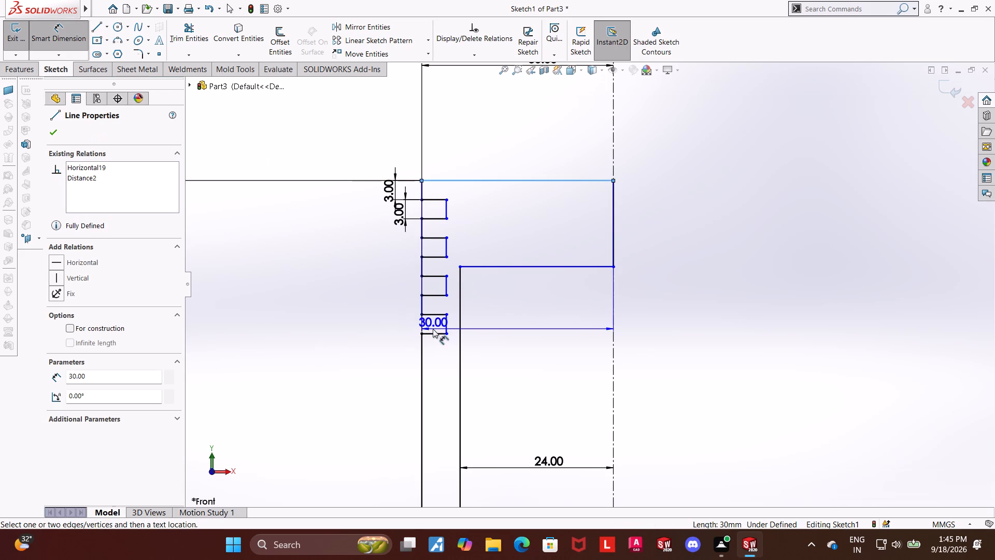
click(434, 331)
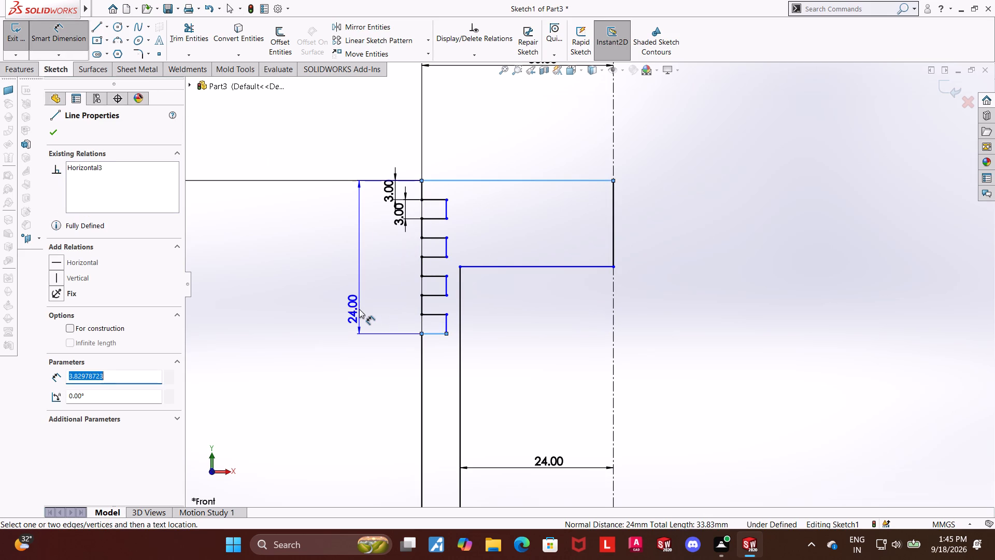
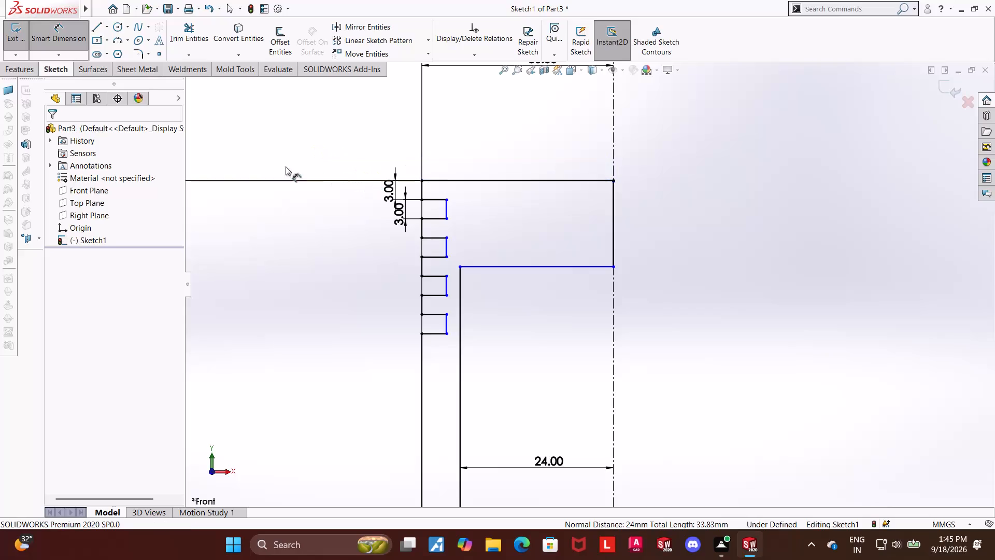
Dimension the horizontal depth of the grooves from the piston's outer wall to the groove's inner line as 3 mm.
click(446, 211)
click(422, 225)
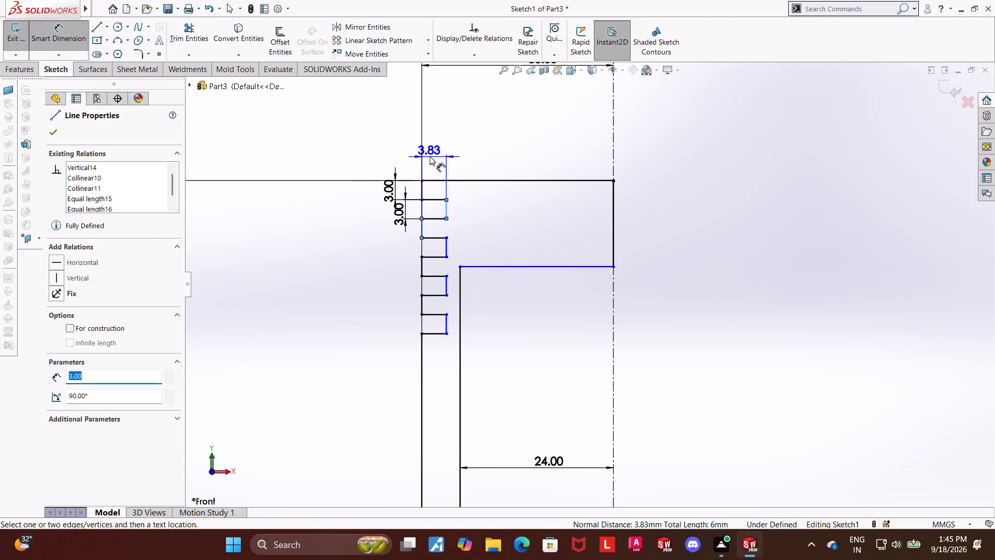
click(430, 156)
key(3)
key(Return)
key(Escape)
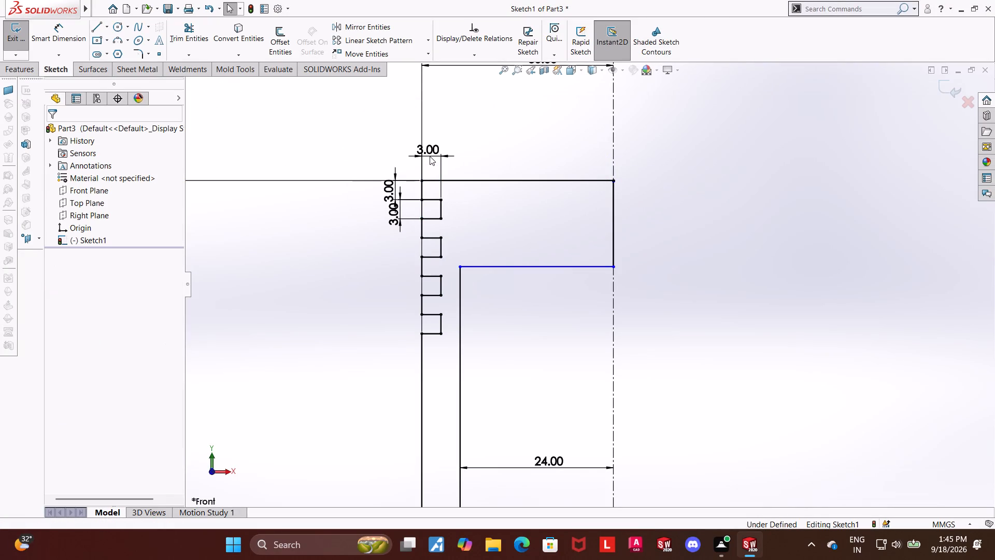
key(Escape)
Dimension the piston crown's thickness between its top edge and the inner horizontal line as 12 mm.
click(67, 37)
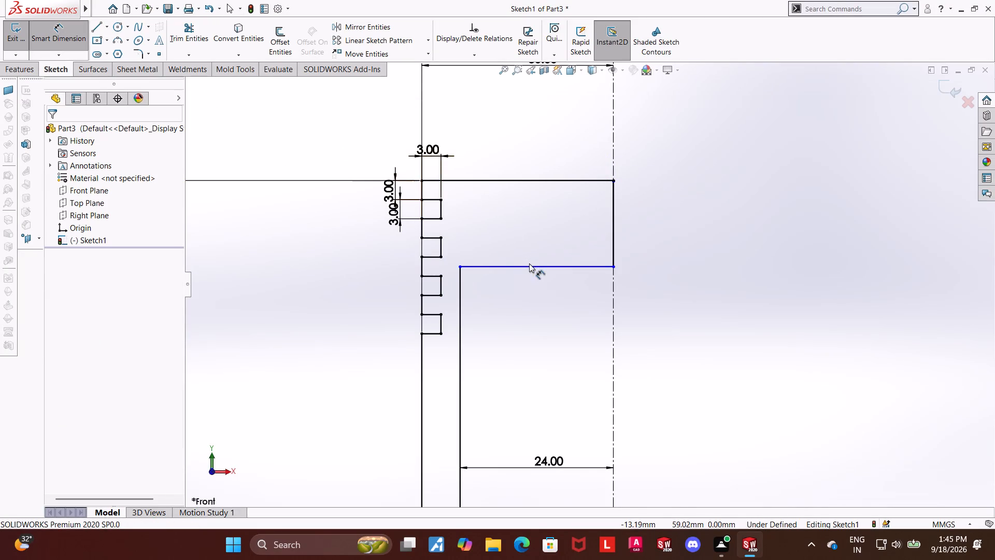
click(530, 267)
click(534, 183)
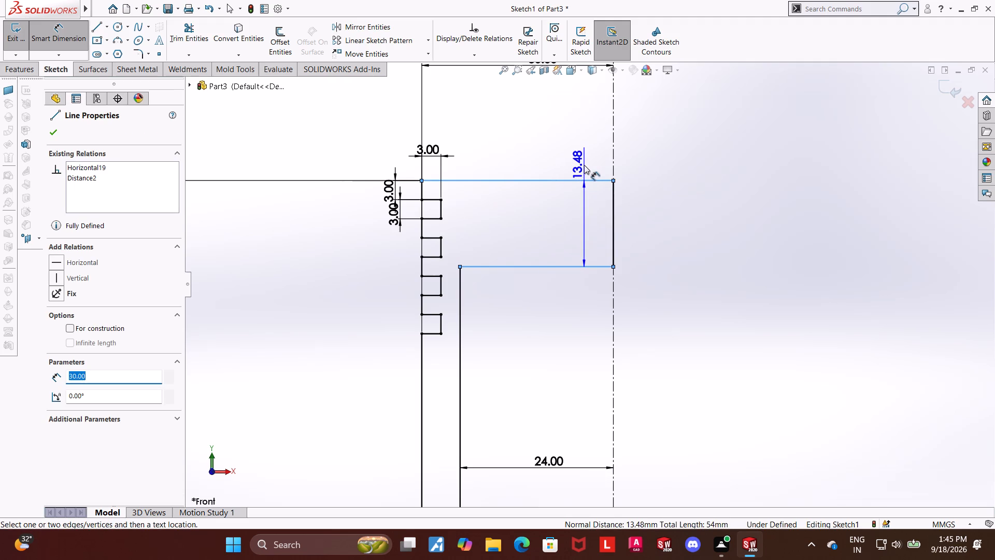
click(584, 156)
text(12)
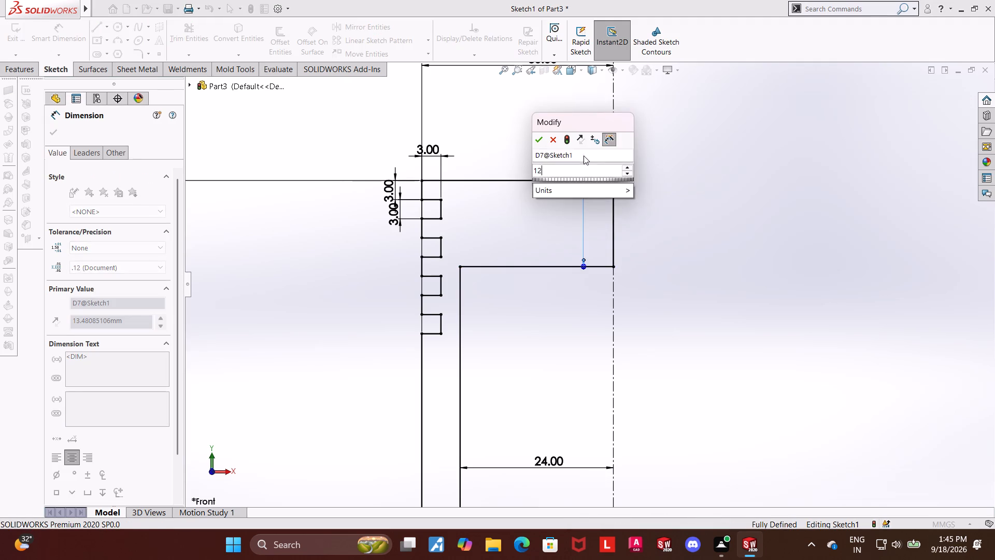
key(Return)
key(Escape)
key(Escape)
scroll(642, 288, up, 6)
scroll(584, 385, down, 3)
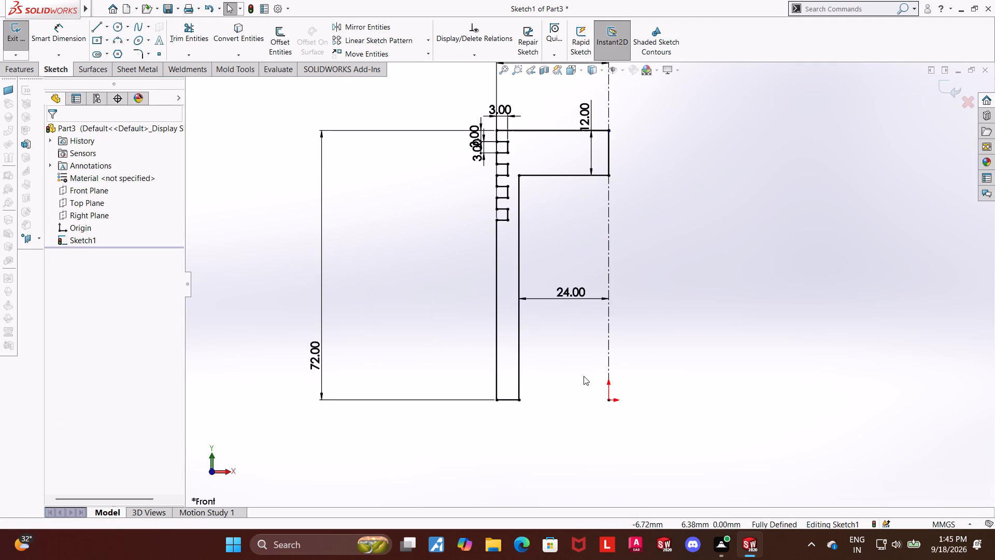
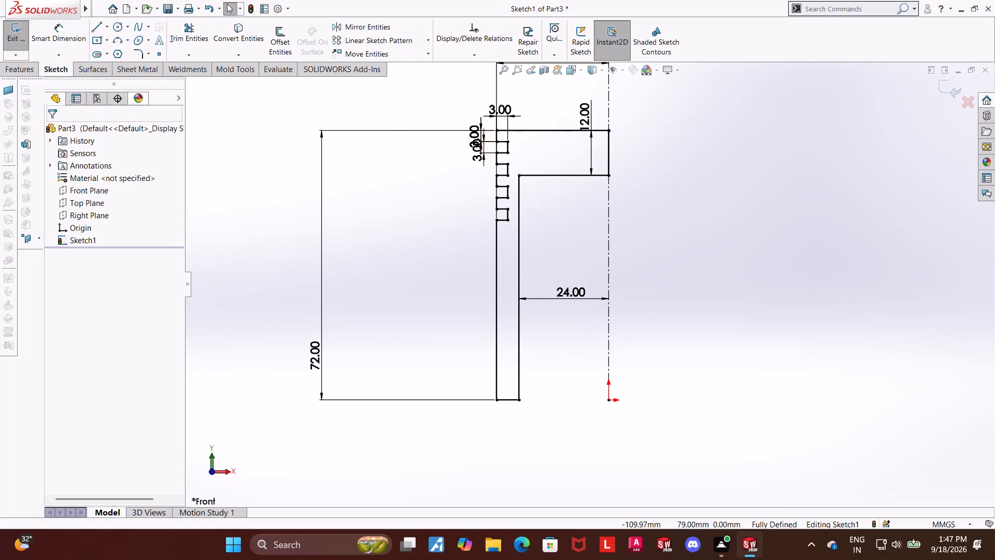
Trim away the inner vertical wall line of the piston half-profile.
click(172, 50)
click(786, 235)
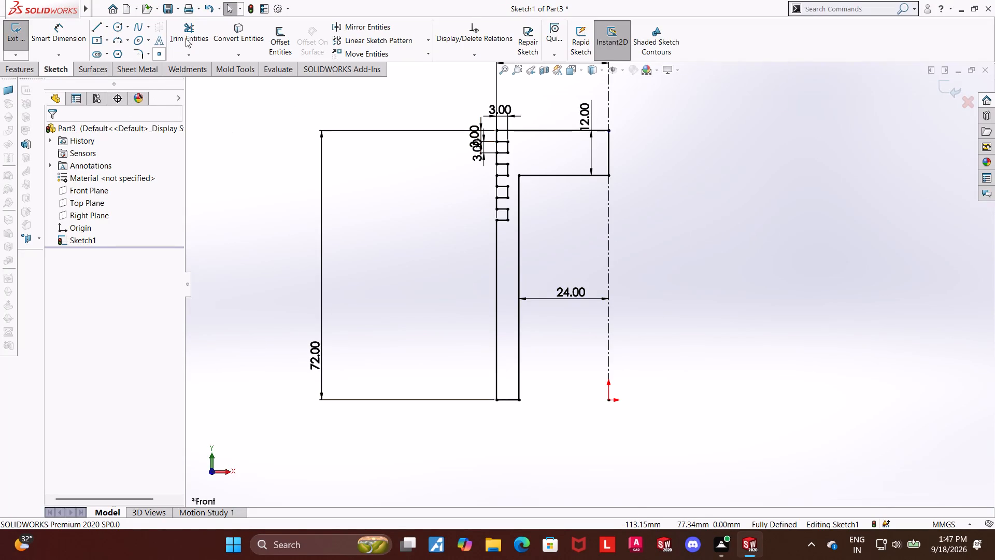
click(204, 30)
drag(533, 254, 516, 258)
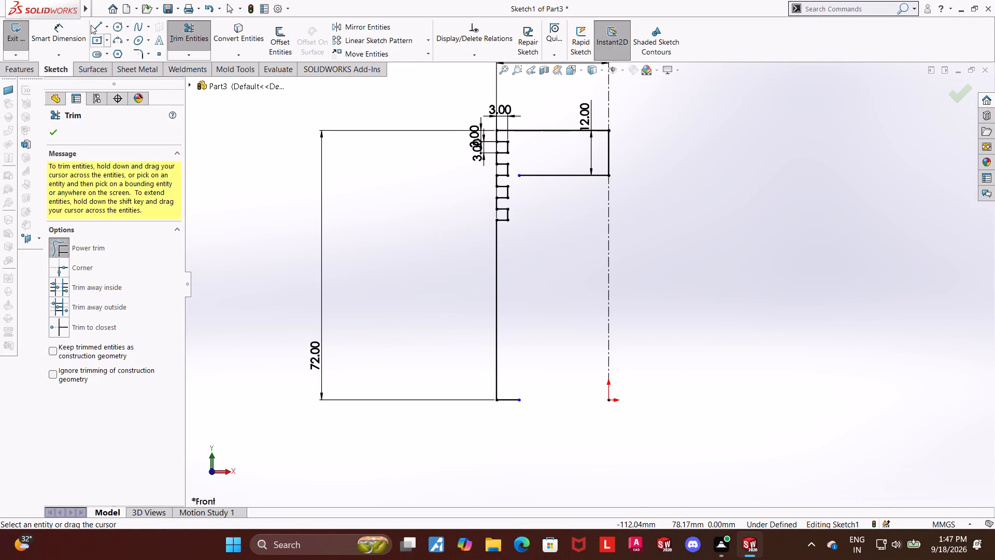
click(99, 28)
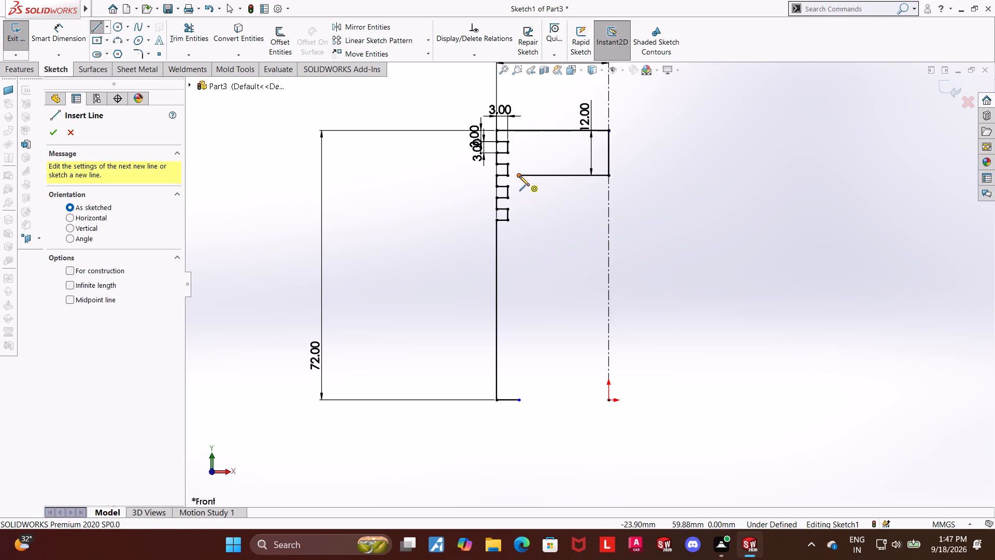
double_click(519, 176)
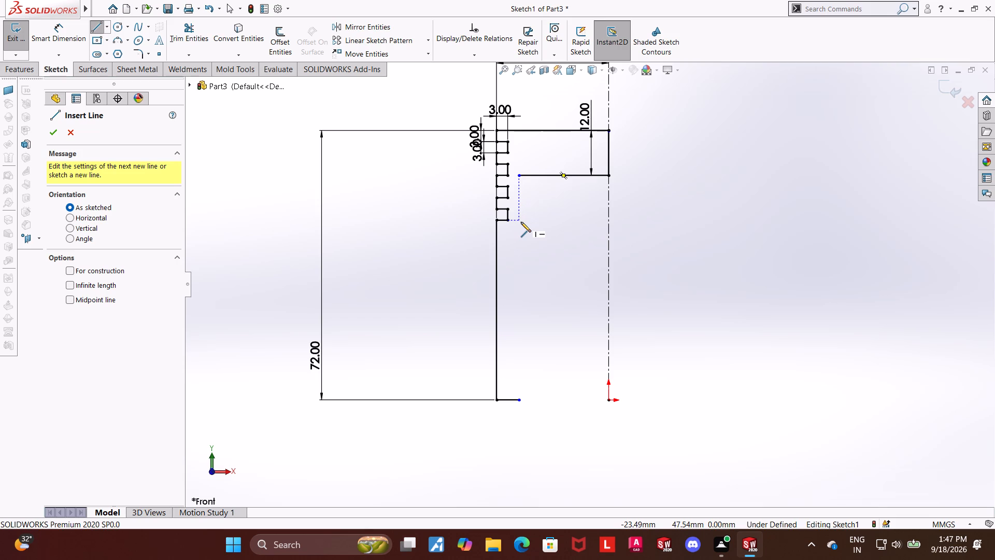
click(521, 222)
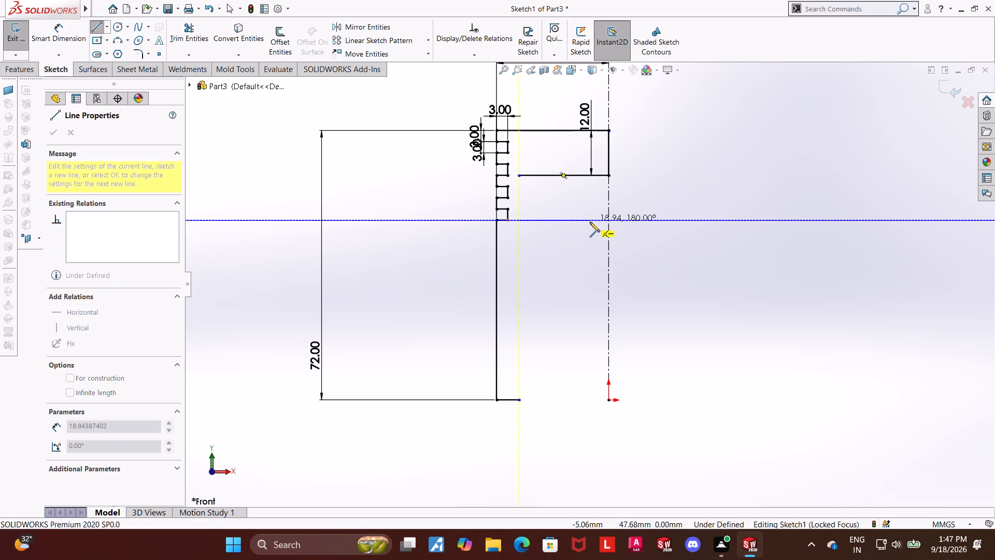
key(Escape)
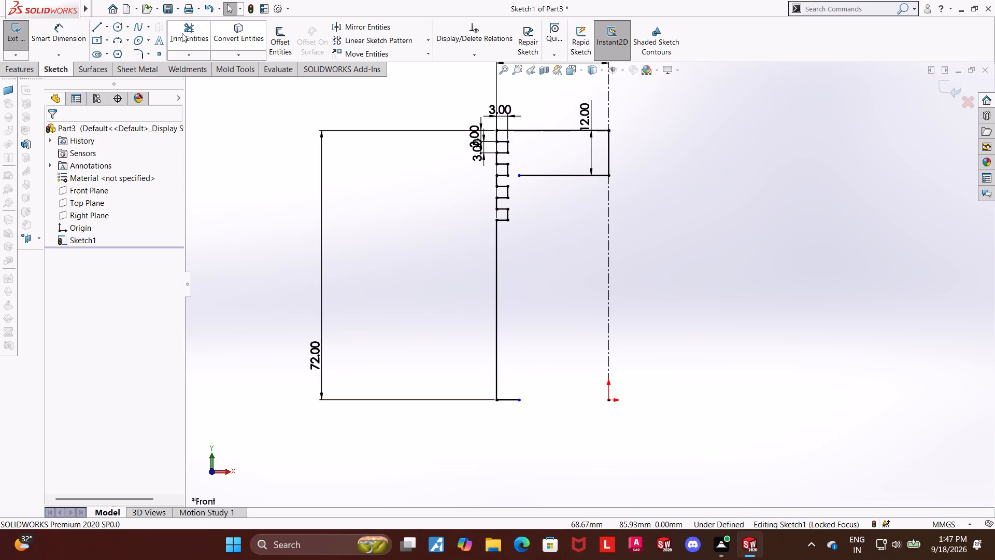
Sketch a stepped inner contour from the crown's inner corner to the skirt's bottom edge, with an inward boss about 17 mm wide and 30 mm high.
click(94, 28)
click(516, 176)
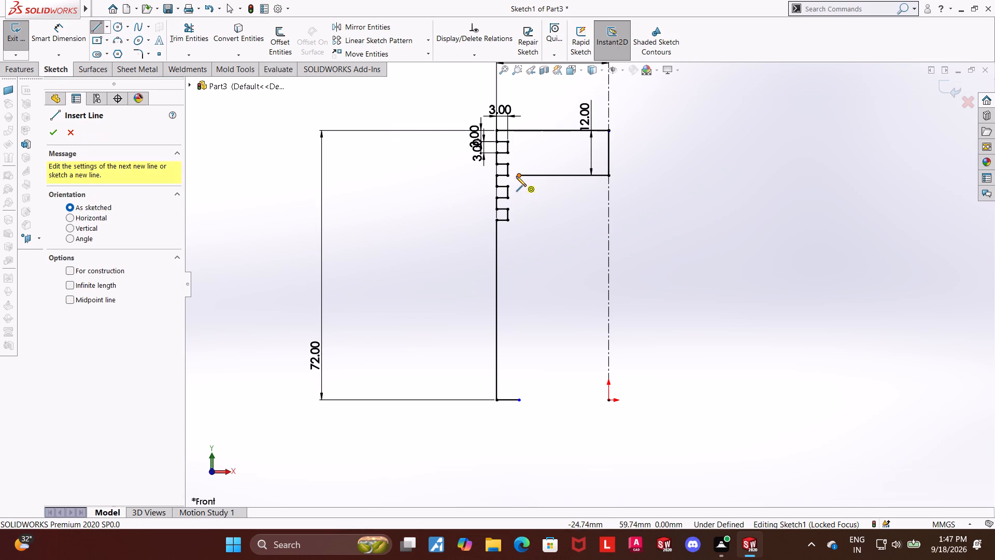
click(518, 219)
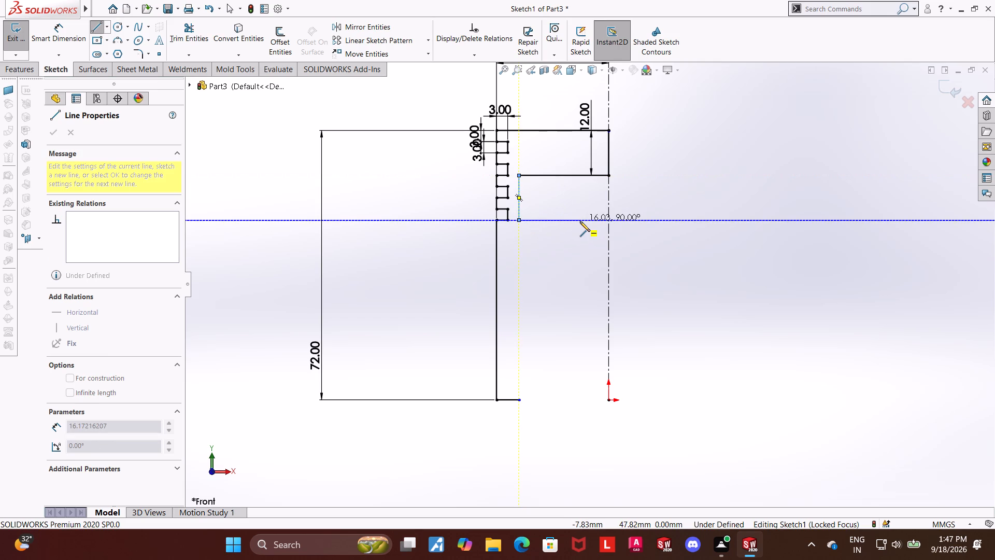
click(584, 221)
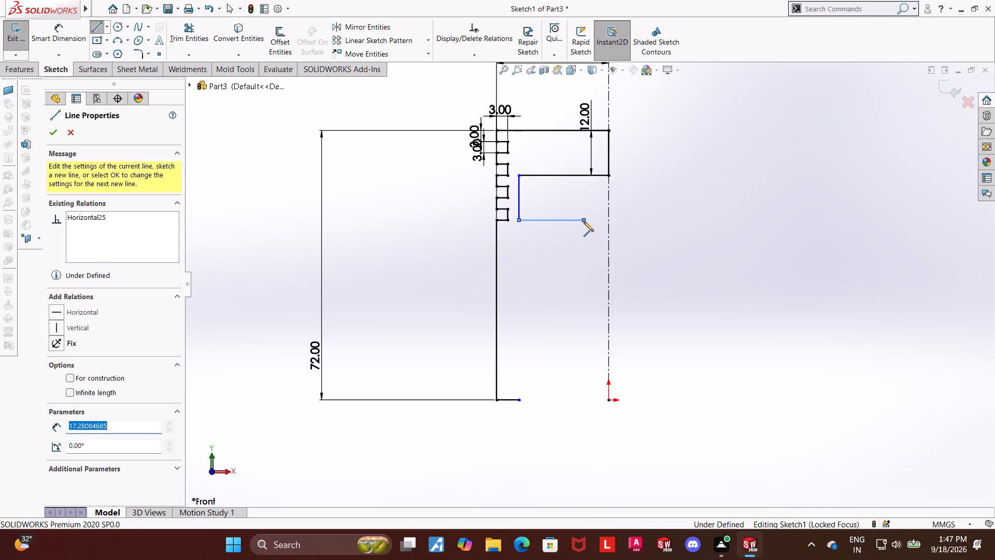
double_click(583, 343)
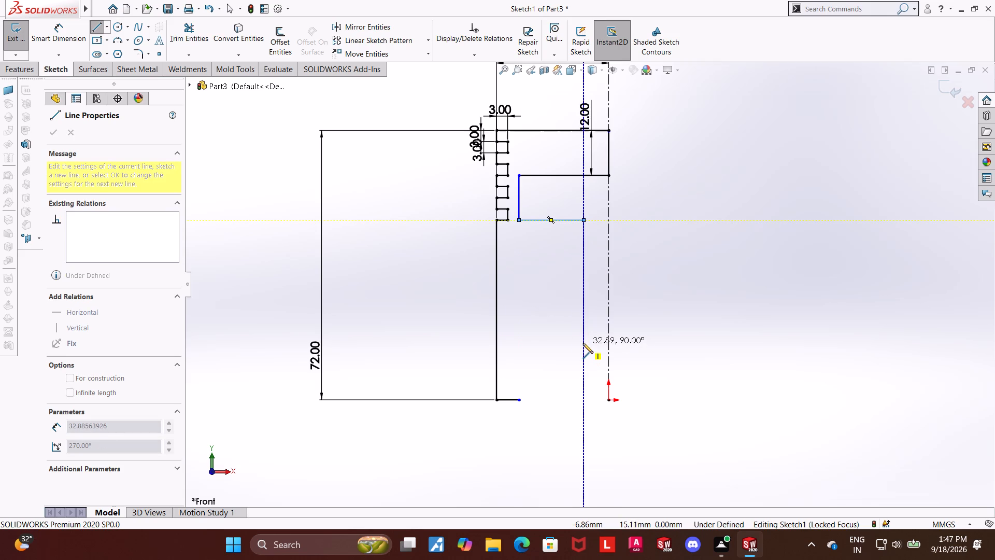
click(584, 222)
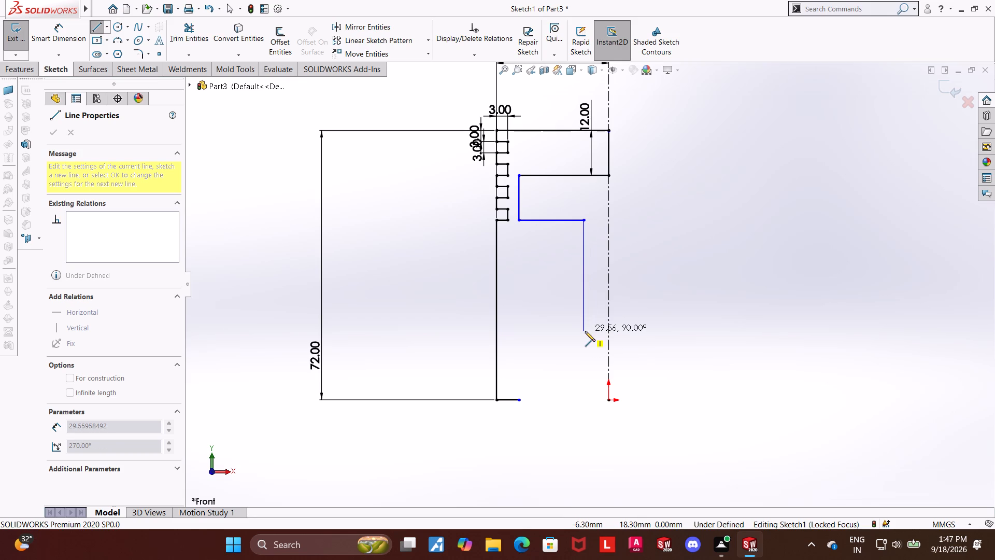
click(585, 331)
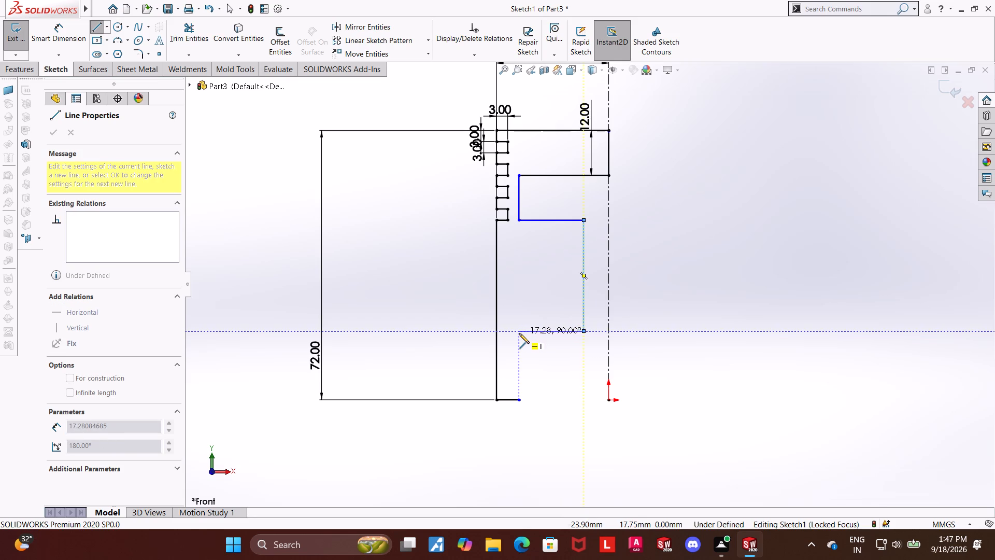
click(519, 333)
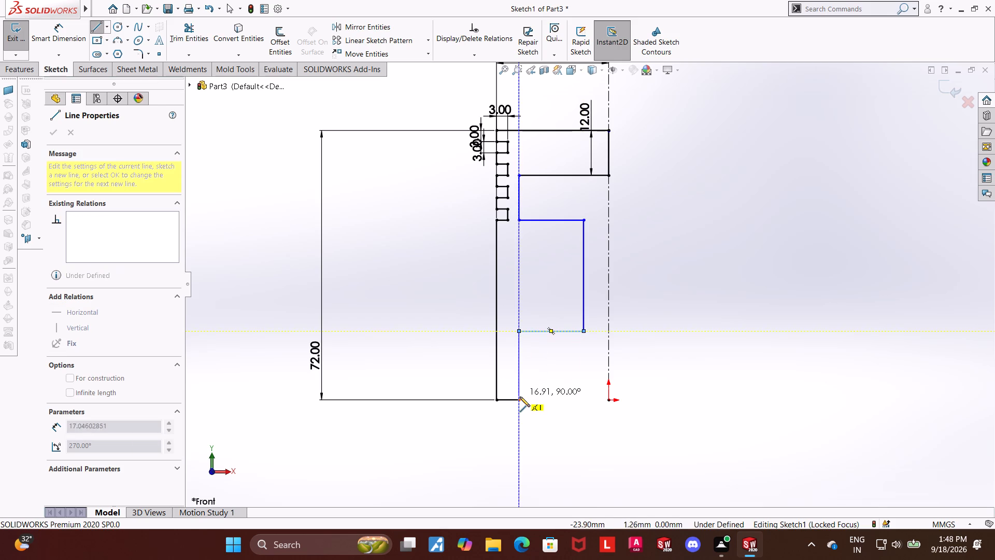
click(520, 399)
key(Escape)
key(Escape)
key(Escape)
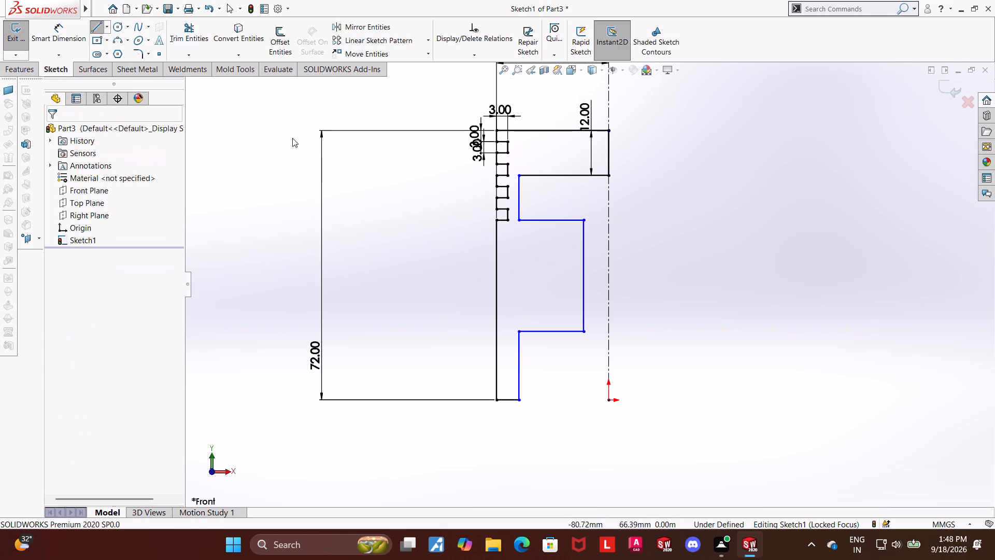
Make the two inner vertical wall lines above and below the boss collinear.
click(44, 40)
key(Escape)
click(520, 195)
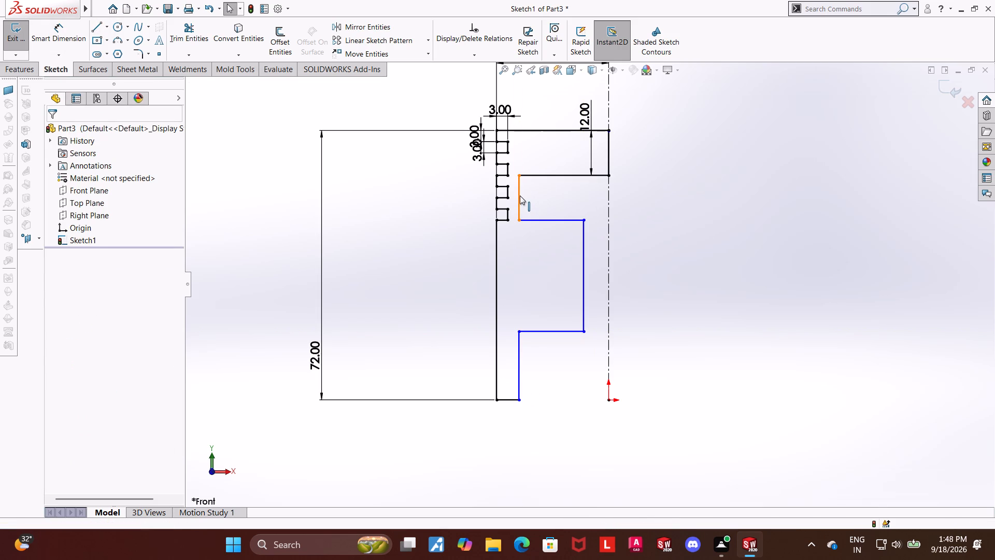
ctrl+click(519, 356)
click(58, 348)
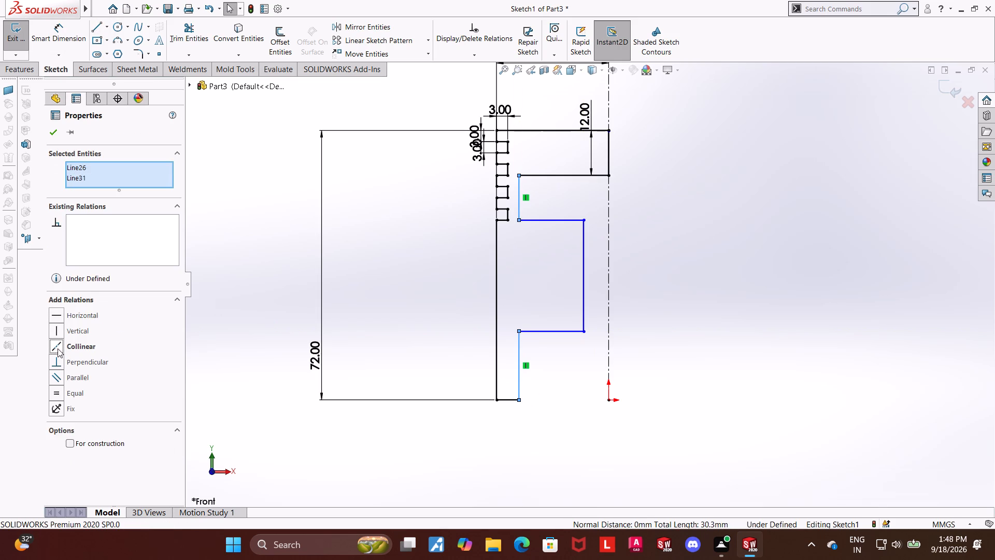
click(54, 133)
key(Escape)
key(Escape)
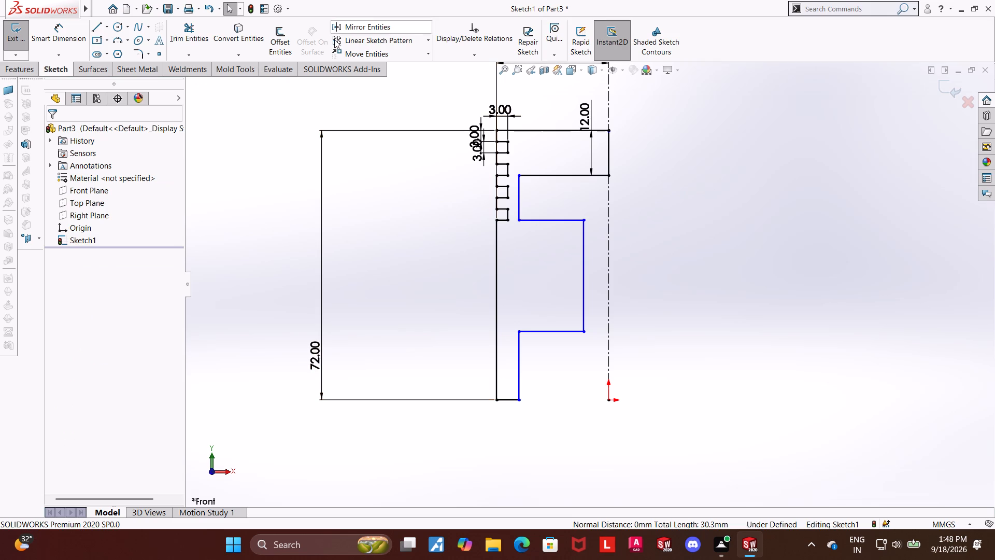
Dimension the distance from the lower inner wall line to the centreline as 24 mm (48/2).
click(67, 39)
click(521, 371)
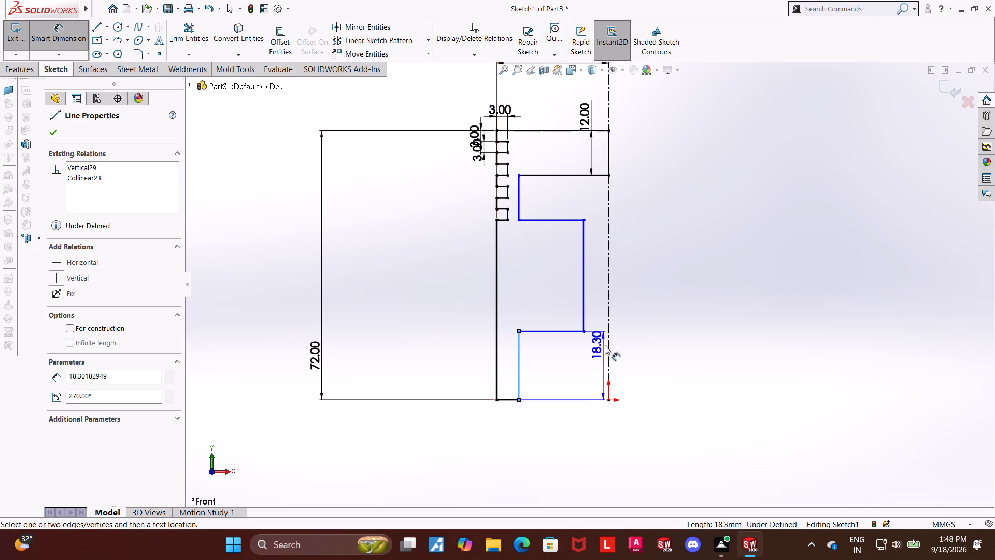
click(608, 346)
click(567, 436)
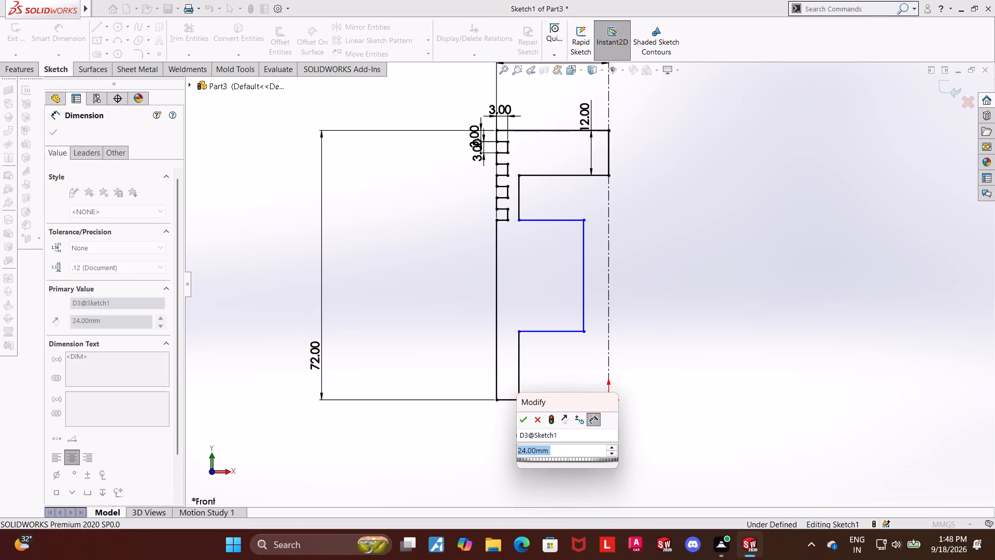
text(48/2)
key(Return)
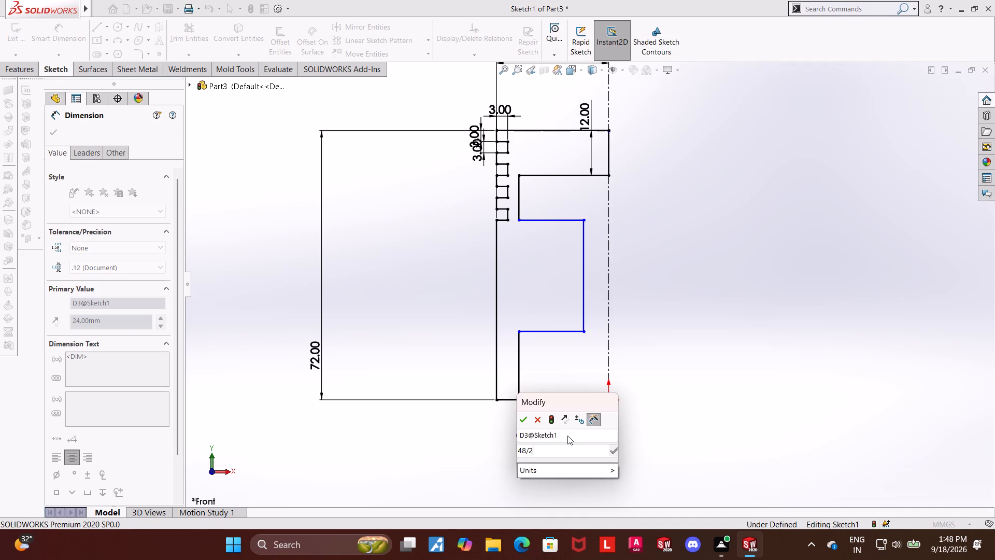
key(Escape)
key(Escape)
key(Escape)
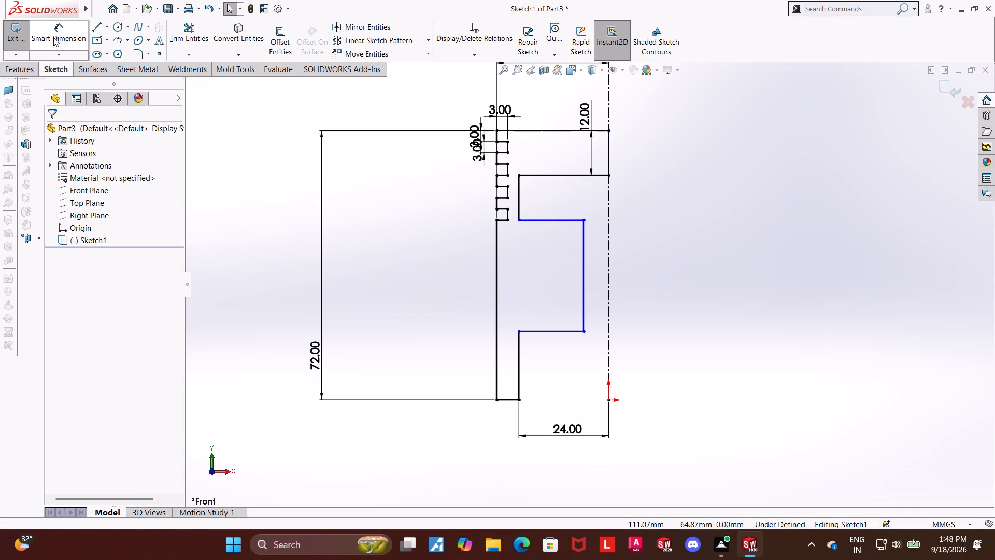
Dimension the distance from the boss's vertical inner face to the centreline as 10 mm.
click(52, 33)
click(580, 260)
click(583, 260)
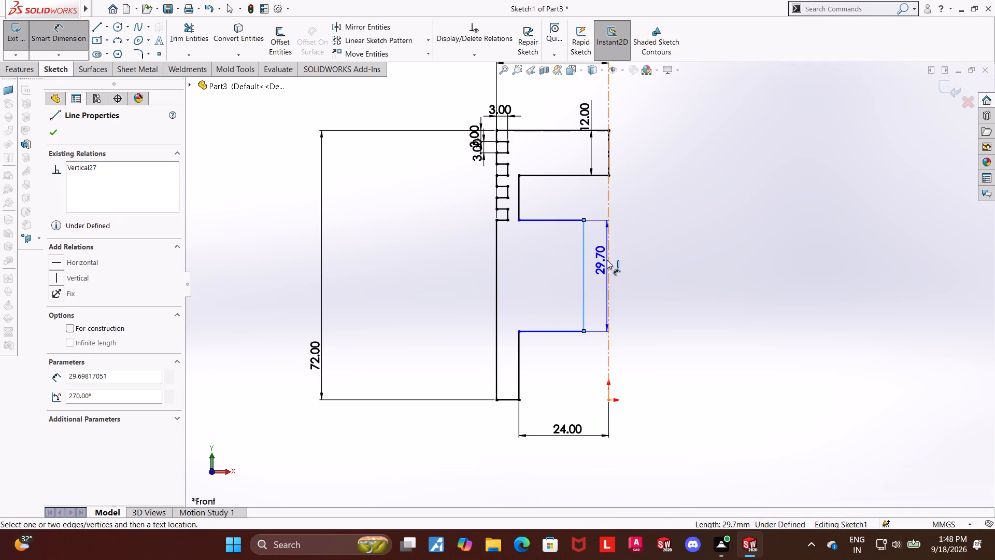
click(607, 260)
click(583, 360)
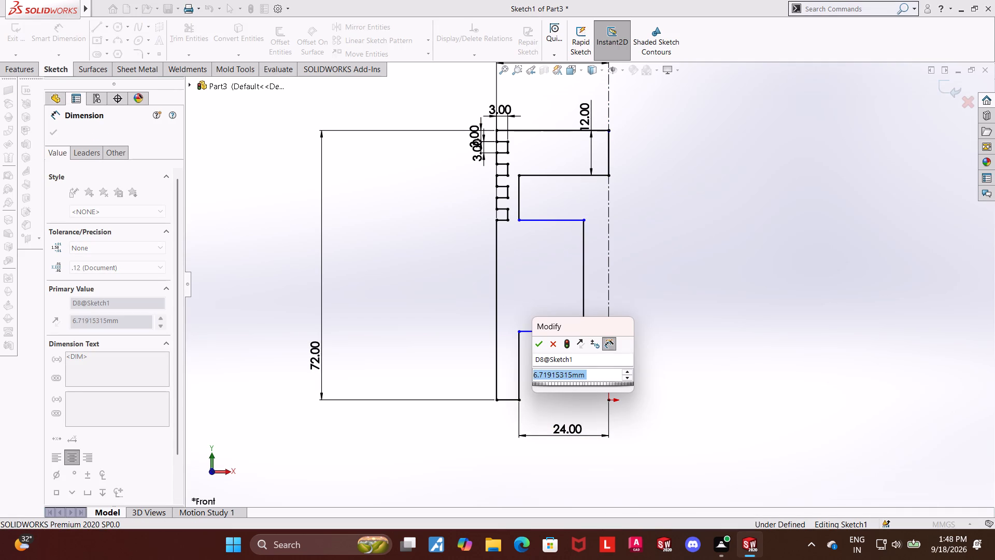
key(1)
key(0)
key(Return)
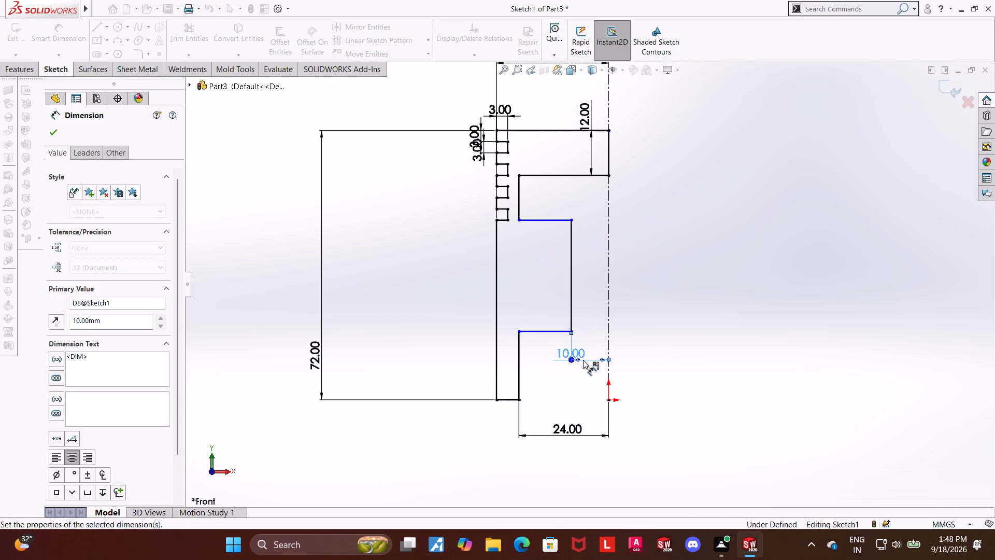
key(Escape)
key(Escape)
key(Escape)
Dimension the boss's height between its upper and lower horizontal lines as 26 mm.
scroll(623, 268, up, 2)
scroll(628, 277, down, 1)
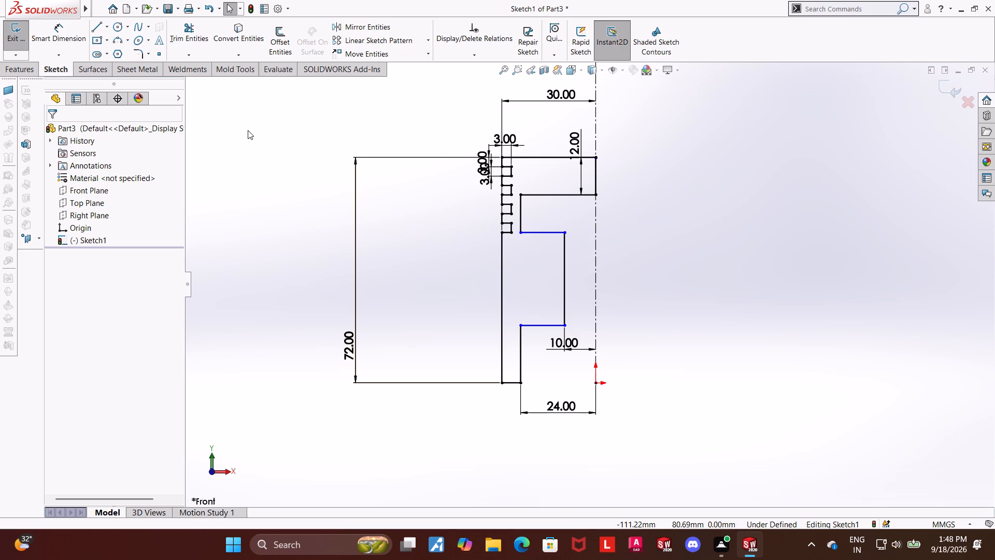
click(61, 34)
click(538, 233)
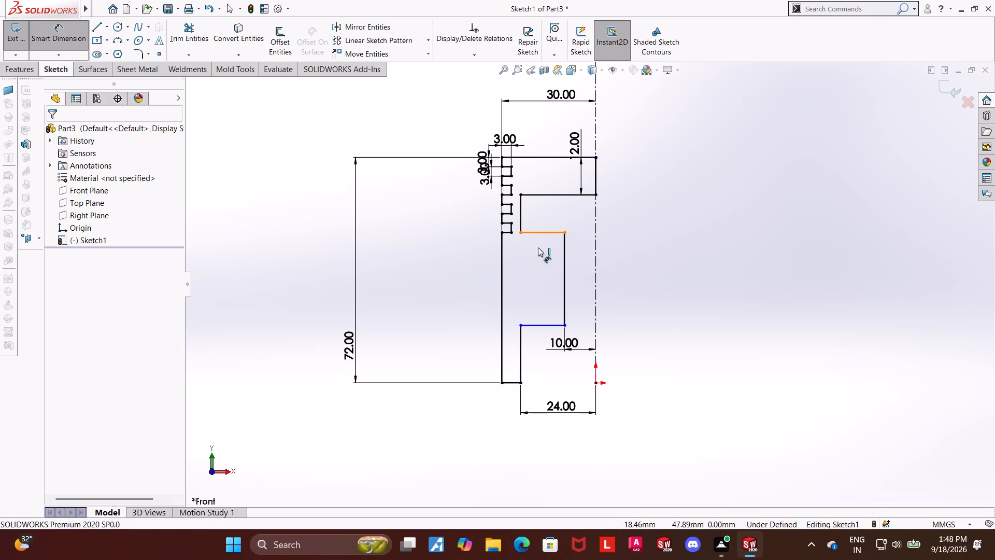
click(536, 325)
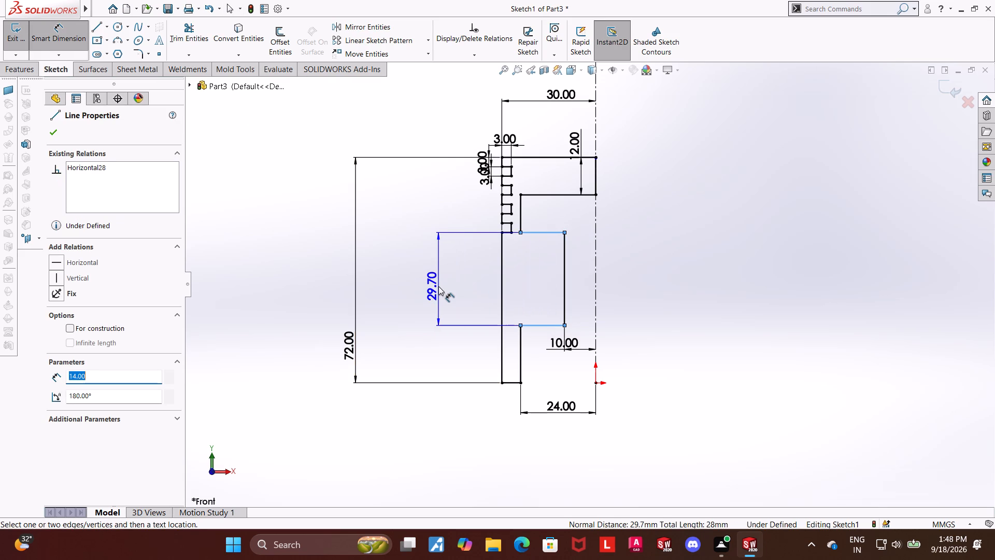
click(438, 286)
text(26)
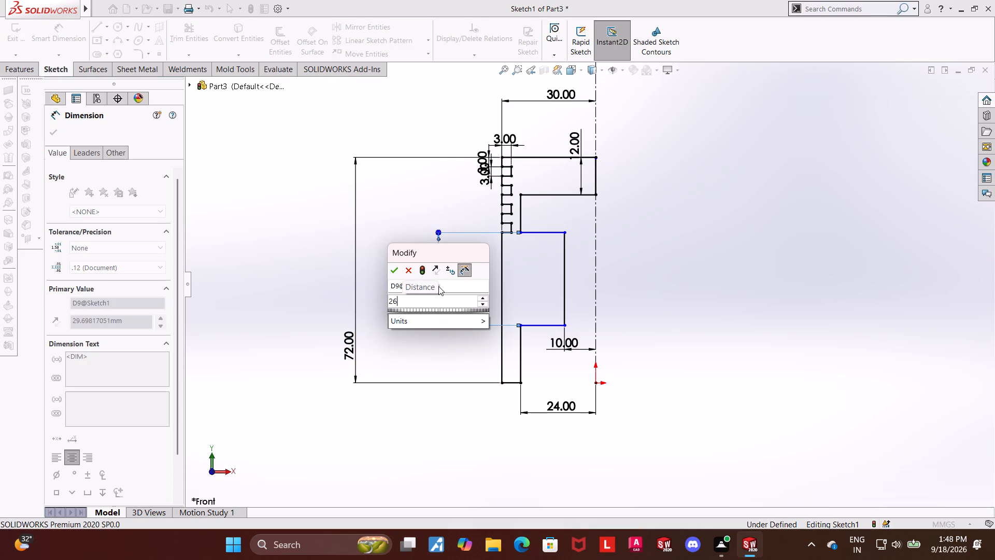
key(Return)
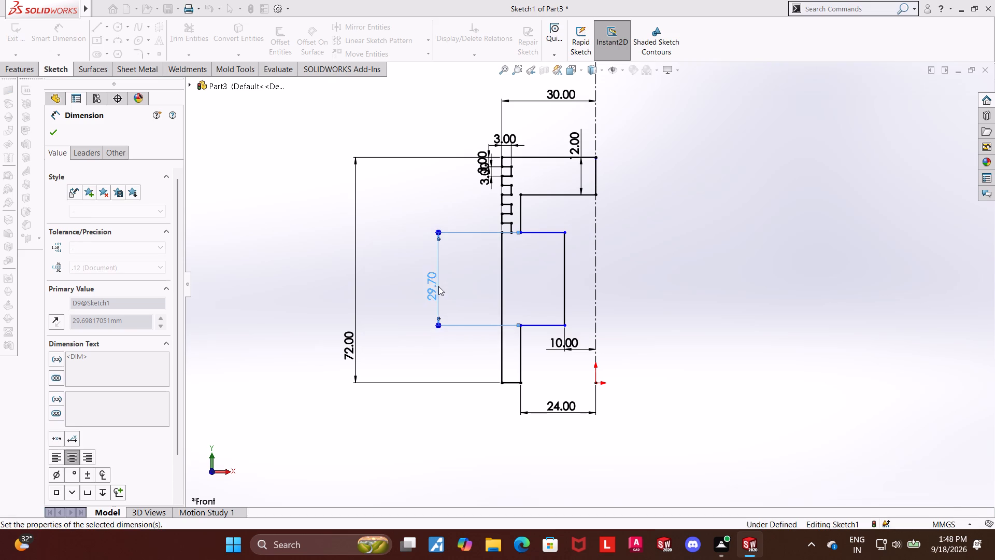
key(Escape)
key(Escape)
key(Escape)
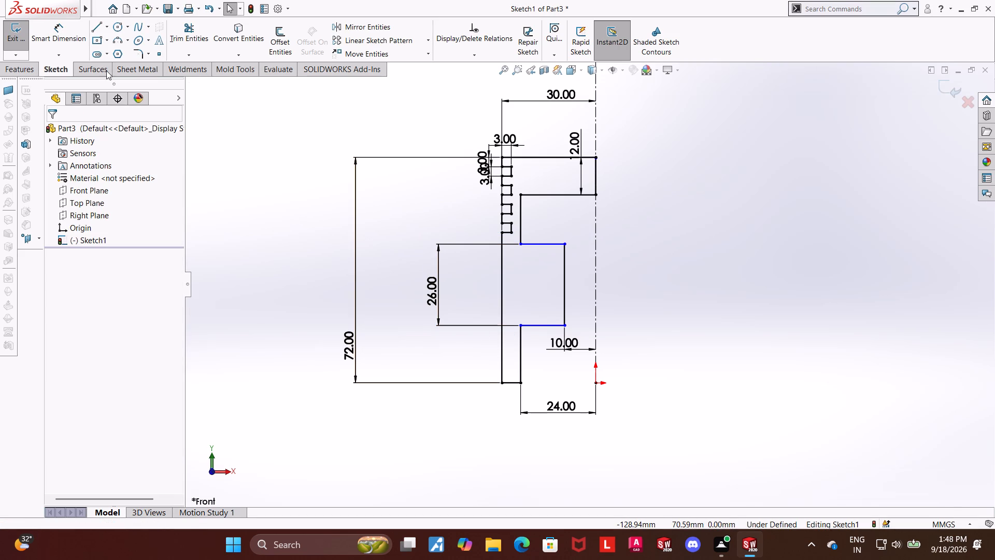
Dimension the boss's vertical position from the origin.
click(65, 34)
click(598, 382)
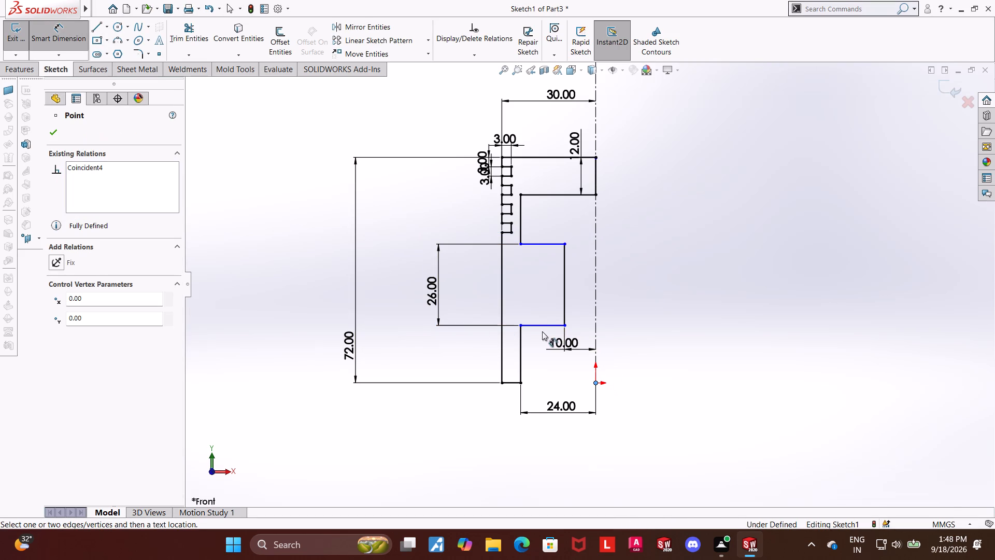
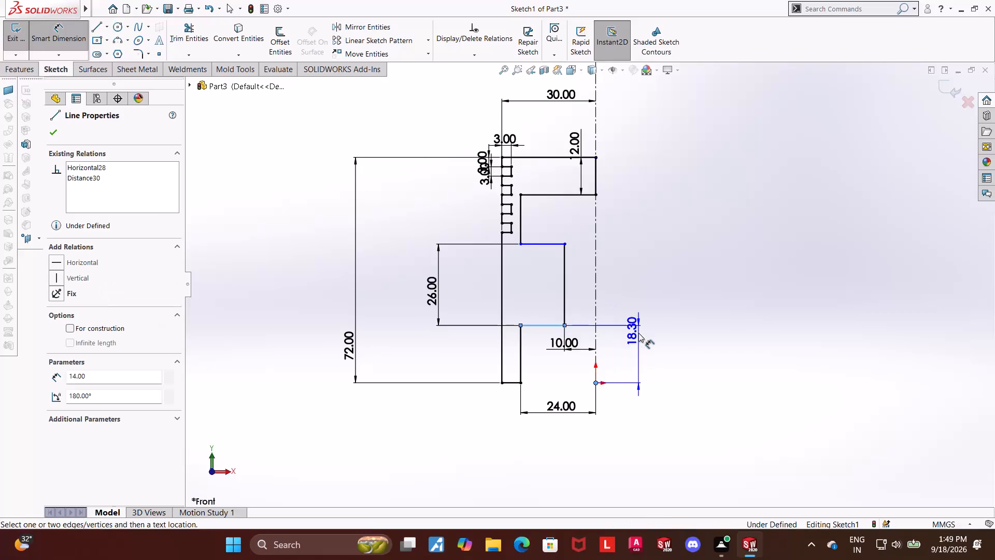
Set the vertical distance from the origin to the boss's lower edge to 22 mm.
click(640, 342)
text(22)
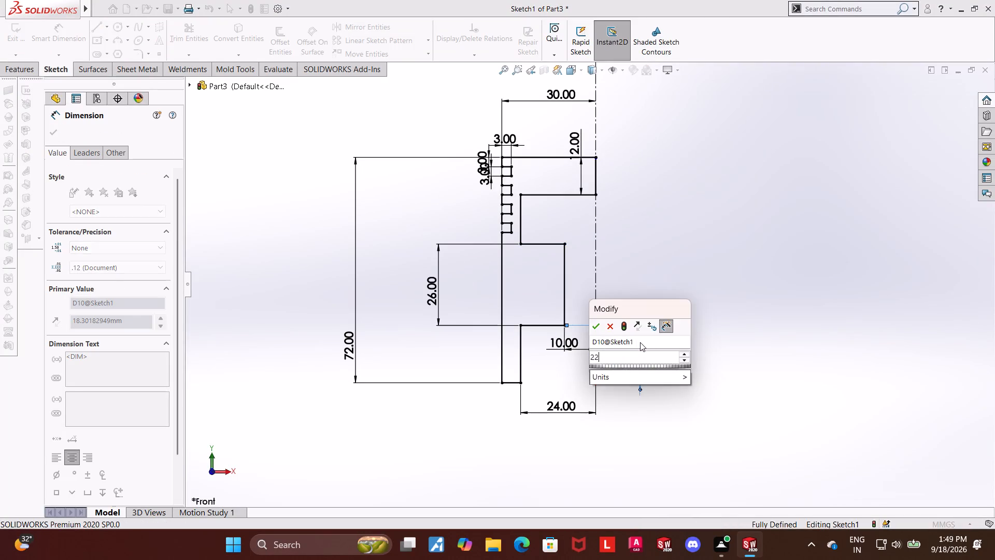
key(Return)
key(Escape)
key(Escape)
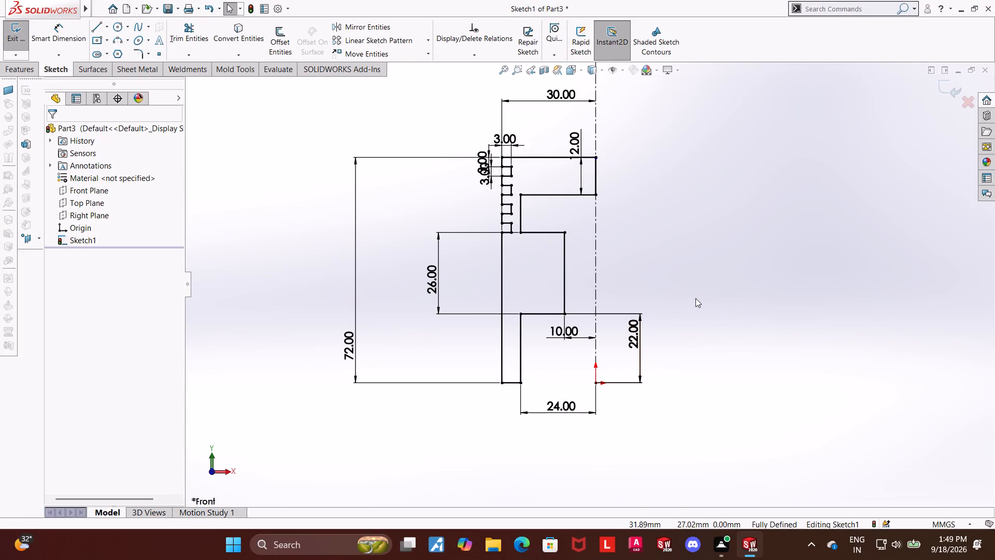
Draw a horizontal centreline from the vertical centreline through the boss's mid-height, extending out past the piston's outer wall.
scroll(565, 227, down, 5)
scroll(513, 257, up, 5)
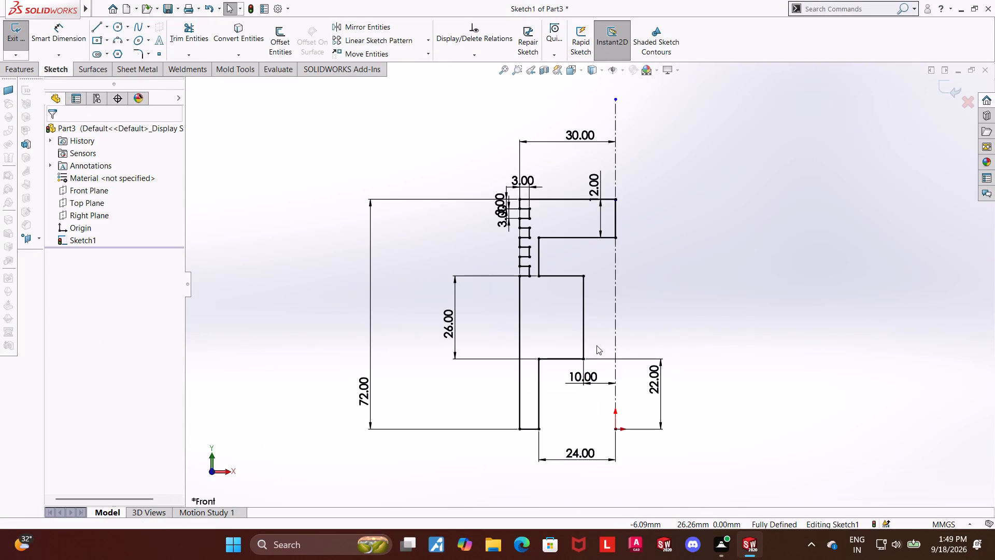
click(108, 29)
click(105, 48)
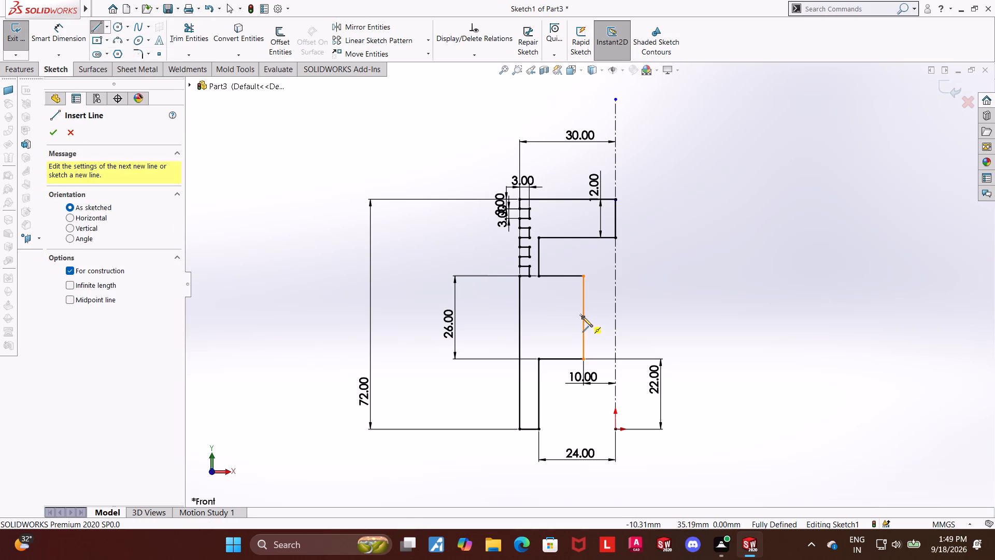
click(615, 317)
click(345, 320)
key(Escape)
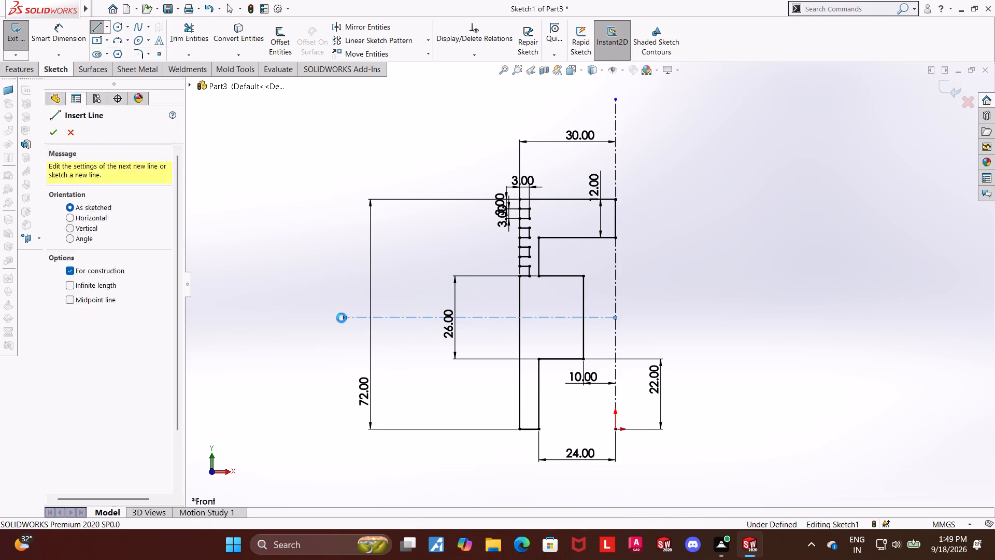
key(Escape)
Measure the vertical distance from the origin to the horizontal centreline's inner endpoint.
click(61, 26)
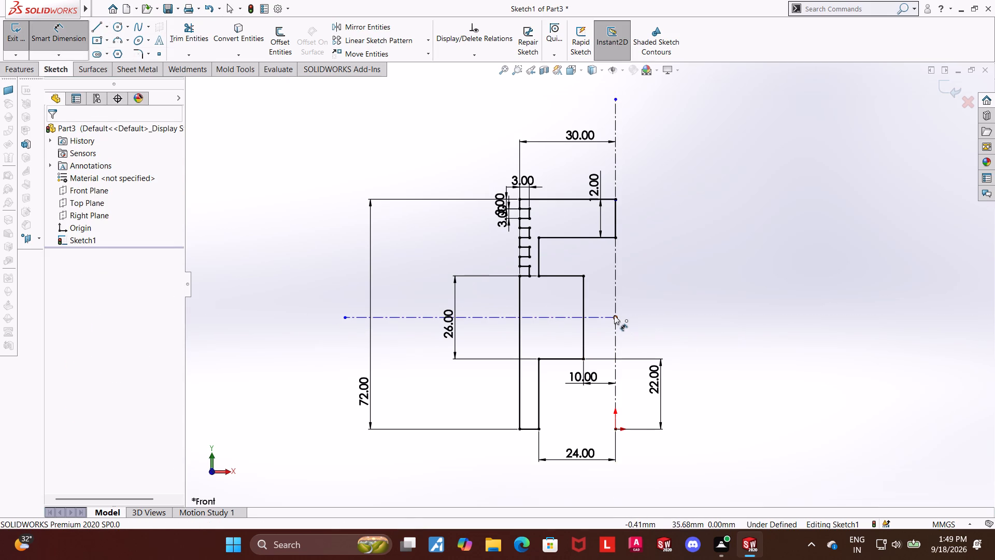
click(614, 315)
click(617, 431)
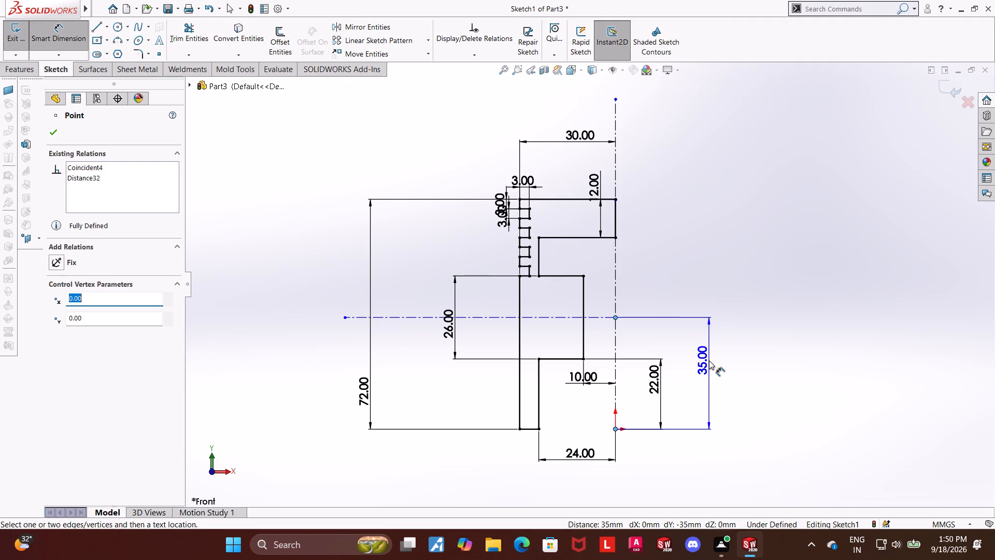
key(Escape)
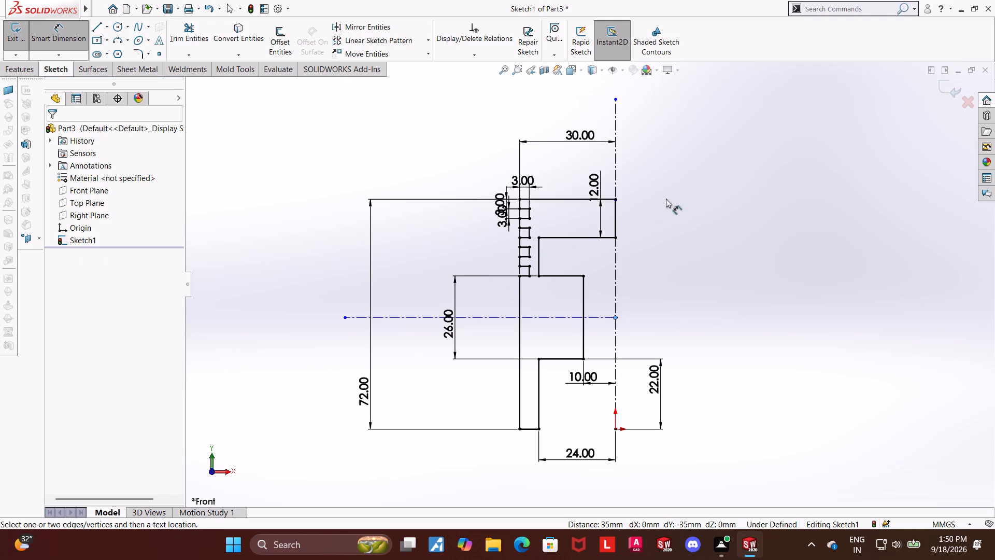
Close the profile sketch and revolve it 360° about the vertical centreline to form the piston body.
click(936, 91)
click(949, 83)
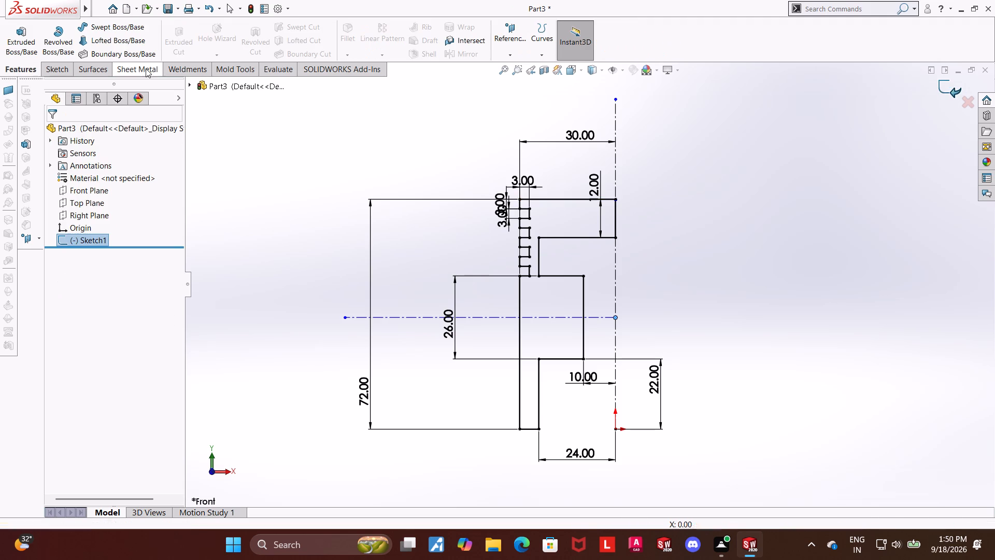
click(47, 39)
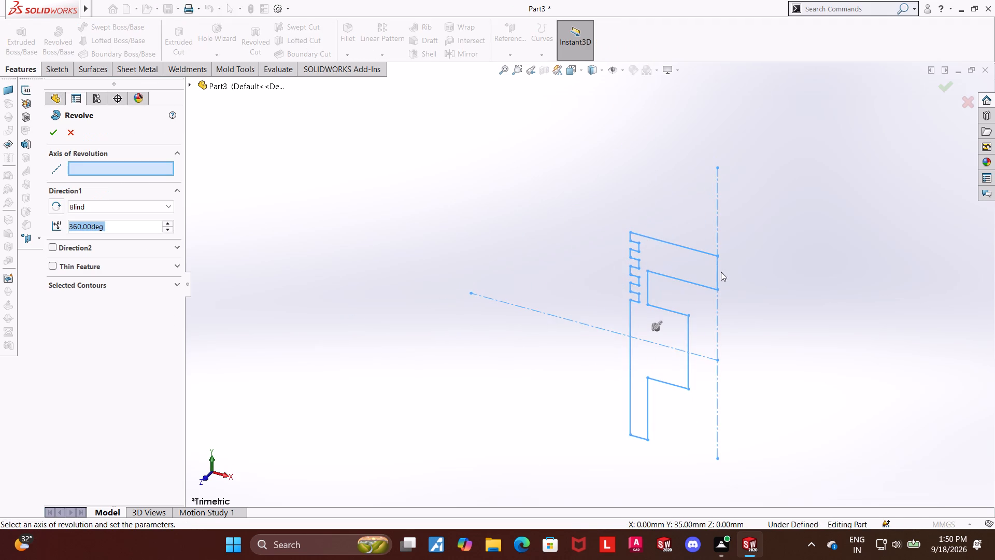
click(720, 272)
click(48, 134)
click(363, 185)
Start a new sketch on the Right Plane and view it face-on.
scroll(409, 210, up, 7)
scroll(589, 300, down, 3)
middle_drag(719, 372, 891, 373)
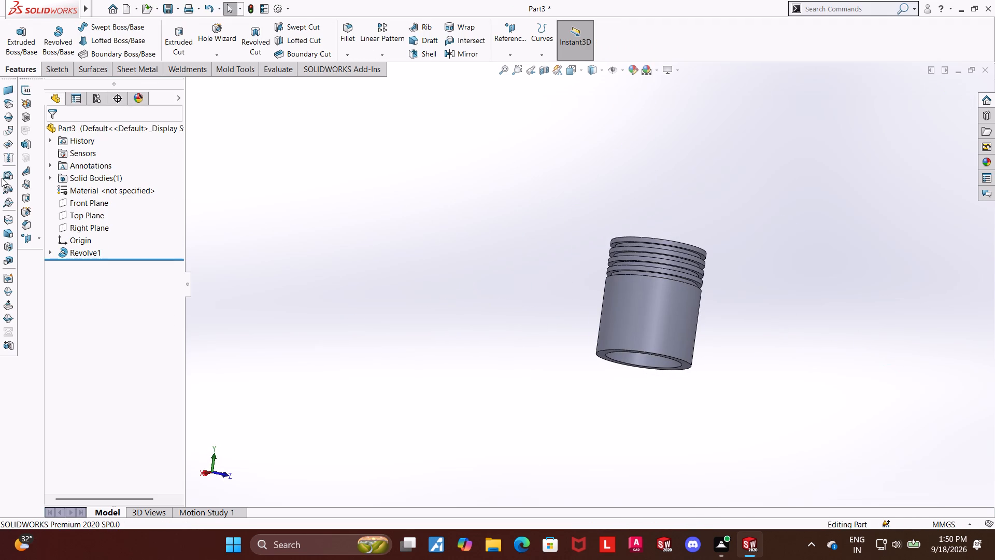
click(88, 231)
click(99, 216)
click(94, 269)
click(124, 251)
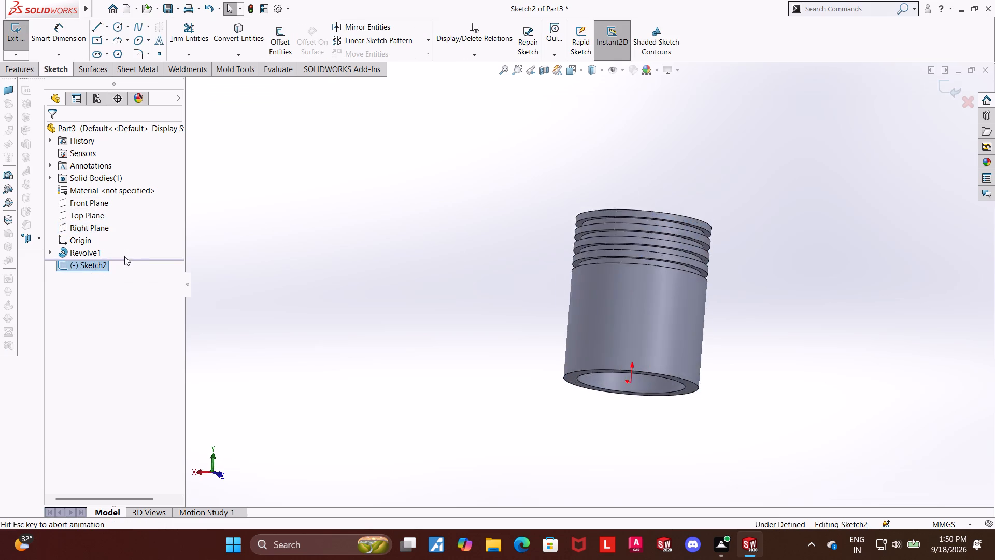
Draw a vertical centreline from the origin up past the piston's crown.
scroll(537, 346, up, 6)
scroll(736, 305, down, 1)
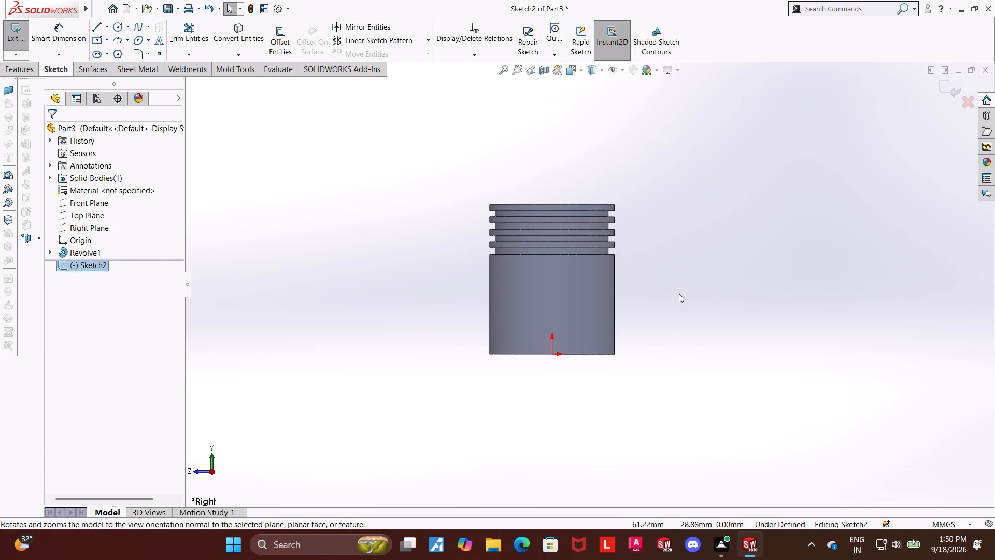
click(107, 28)
click(112, 53)
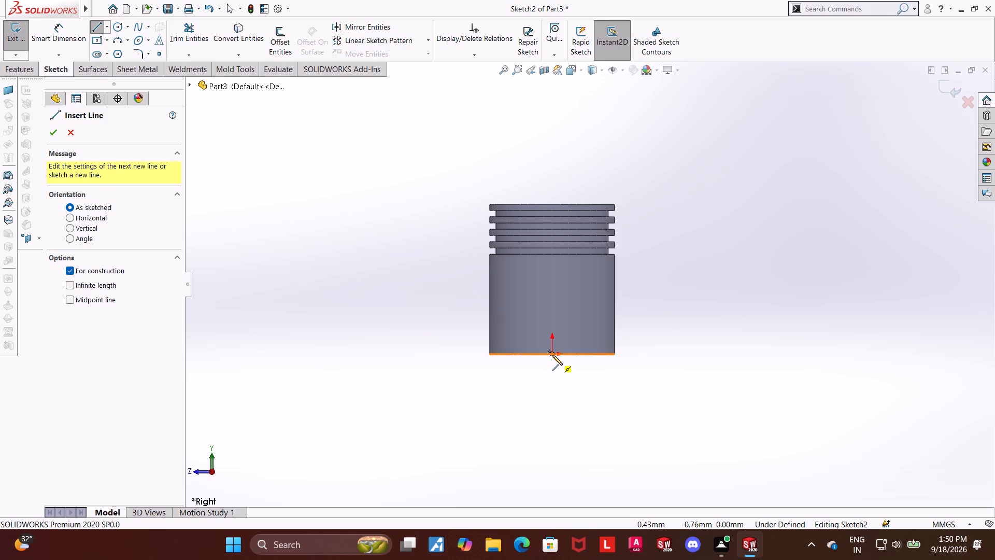
click(552, 355)
click(550, 115)
key(Escape)
key(Escape)
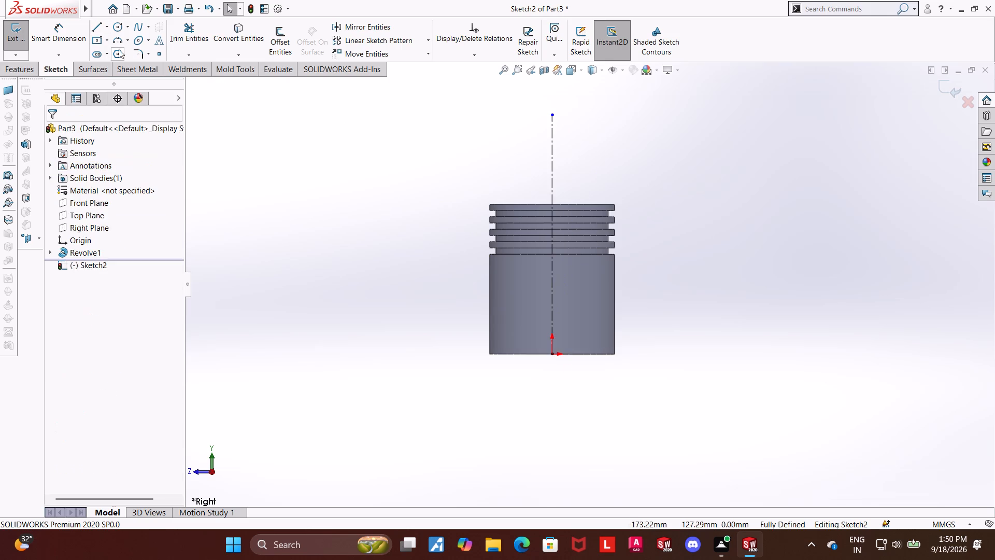
Sketch a circle centred on the vertical centreline about 28 mm above the origin, below the ring grooves.
click(117, 31)
click(551, 295)
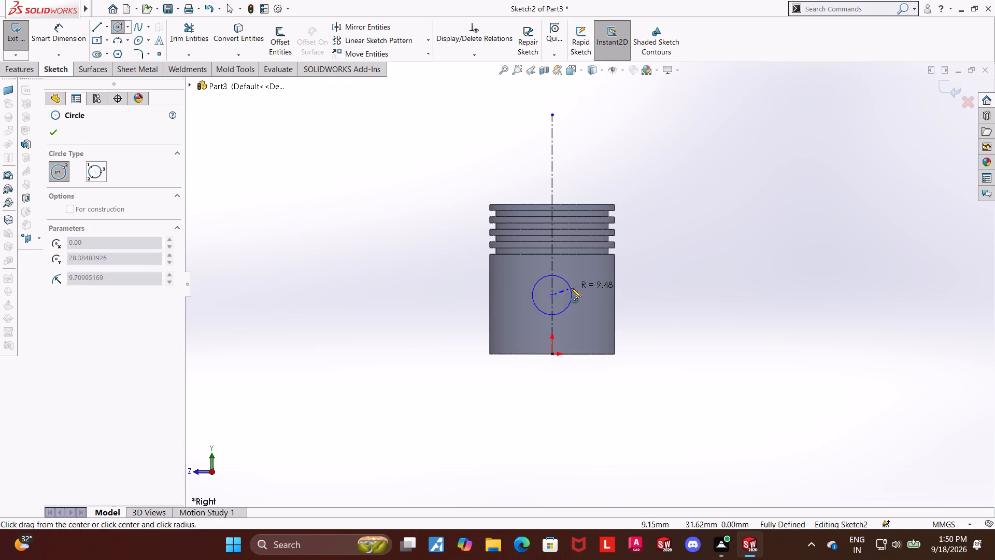
click(571, 288)
key(Escape)
key(Escape)
Dimension the circle's diameter as 20 mm.
click(75, 43)
click(564, 311)
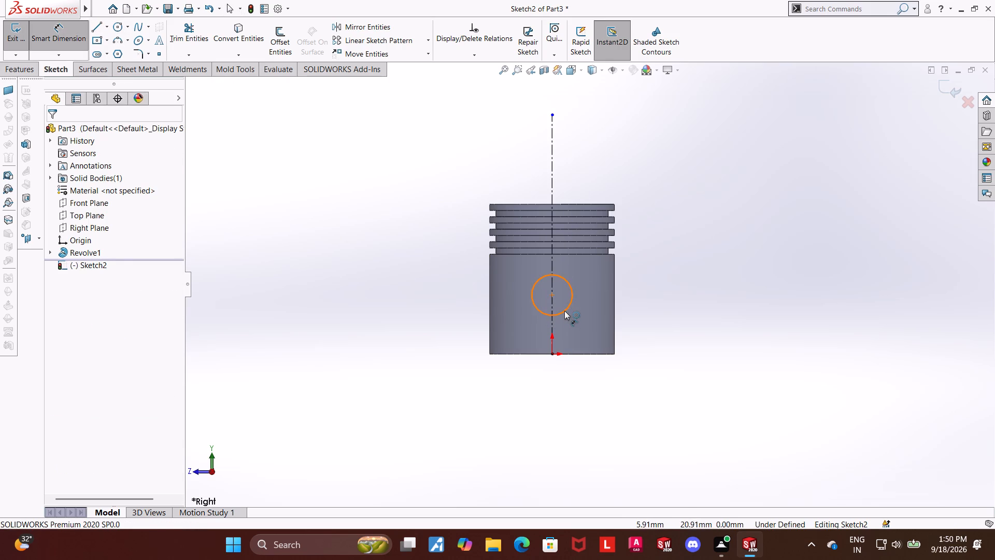
click(598, 325)
text(20)
key(Return)
key(backslash)
key(Escape)
key(Escape)
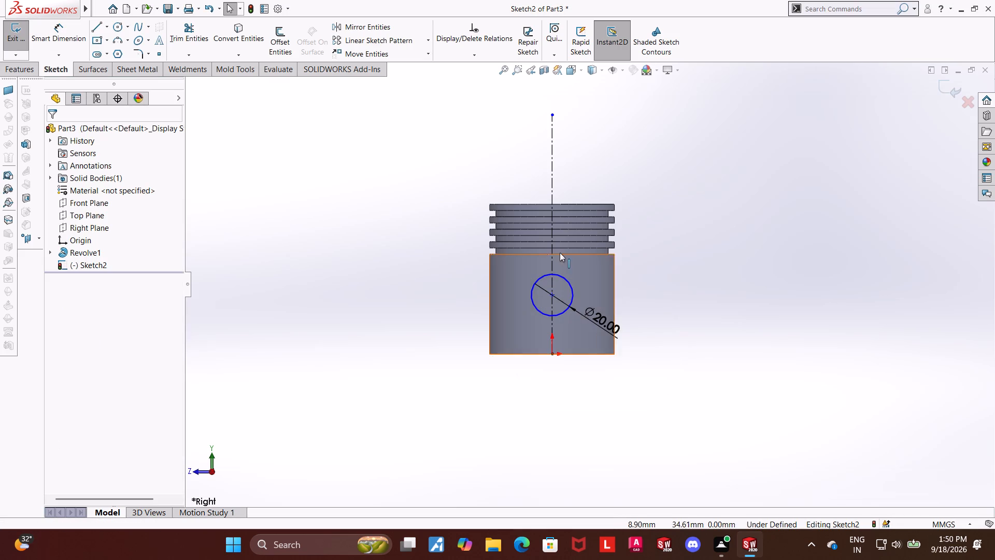
Dimension the height of the circle's centre above the origin as 35 mm.
scroll(534, 271, down, 1)
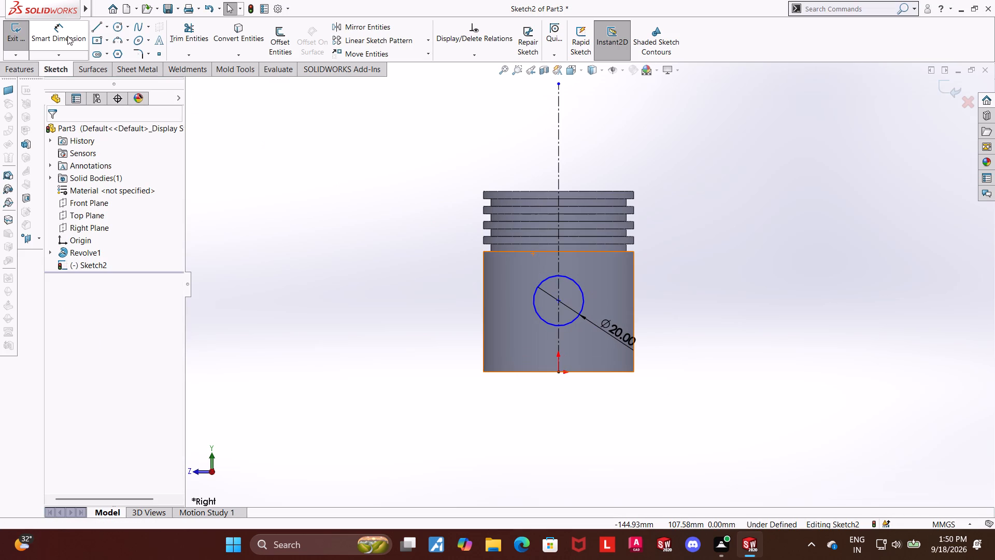
click(67, 36)
click(560, 301)
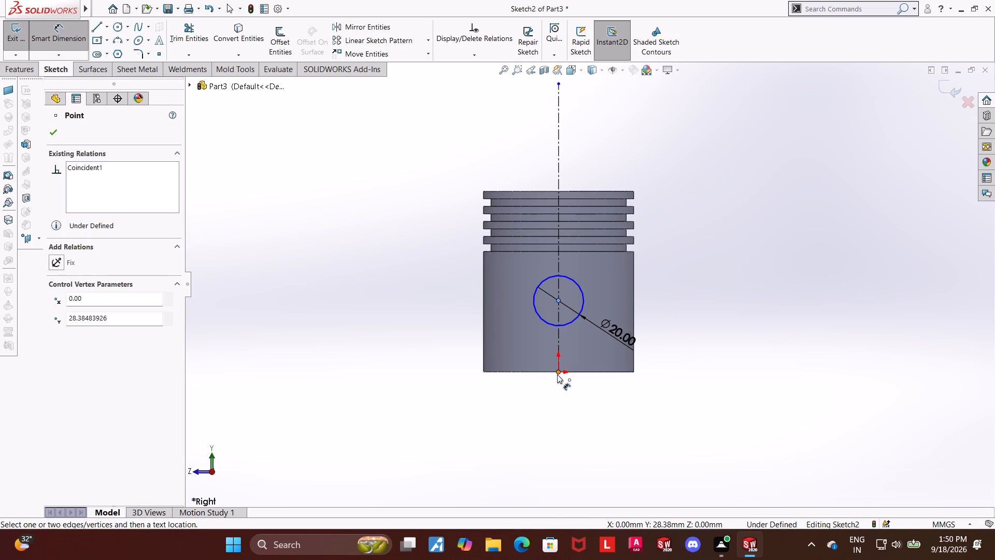
click(557, 374)
click(693, 333)
text(35)
key(Return)
key(Escape)
key(Escape)
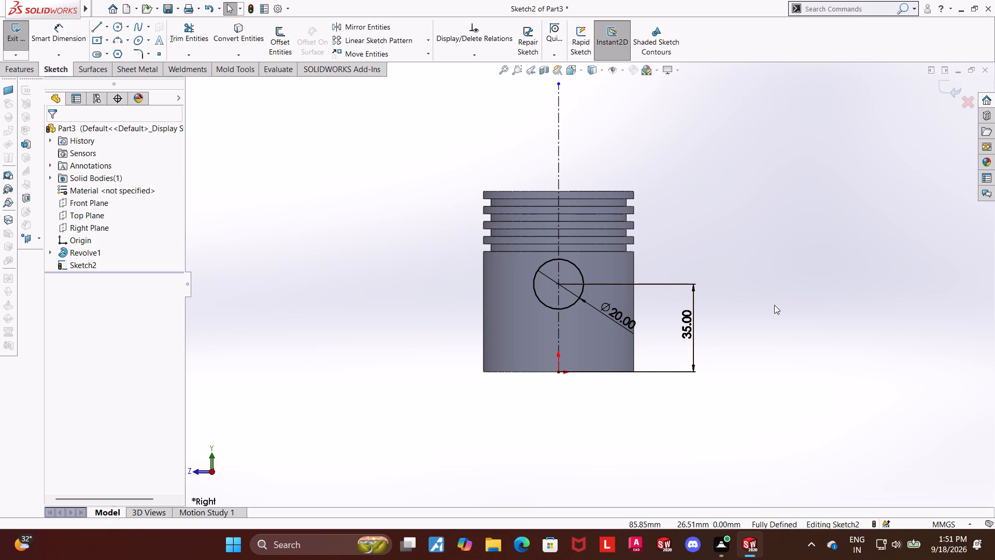
Close the sketch and make an extruded cut of the 20 mm circle with the Through All end condition.
click(944, 86)
middle_drag(828, 273, 777, 277)
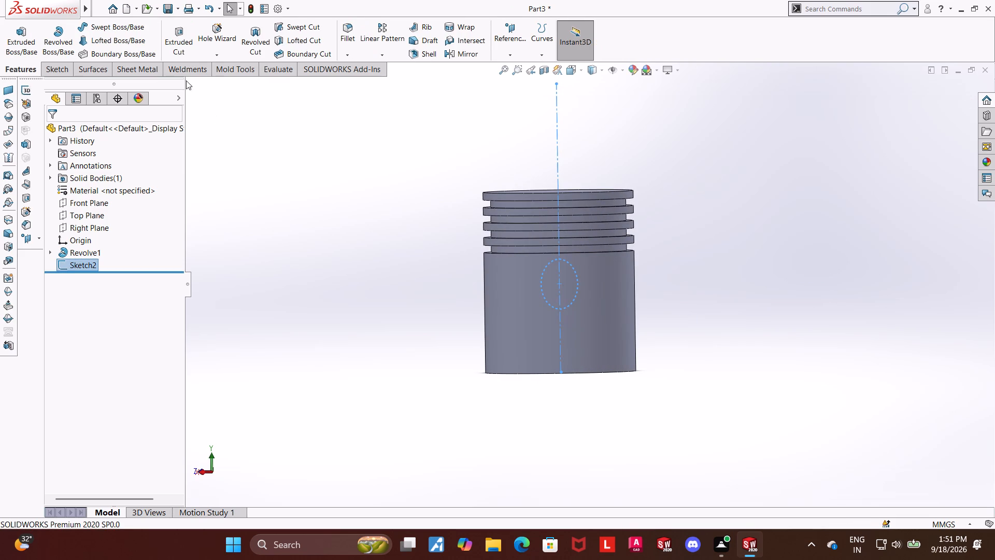
click(190, 49)
click(97, 204)
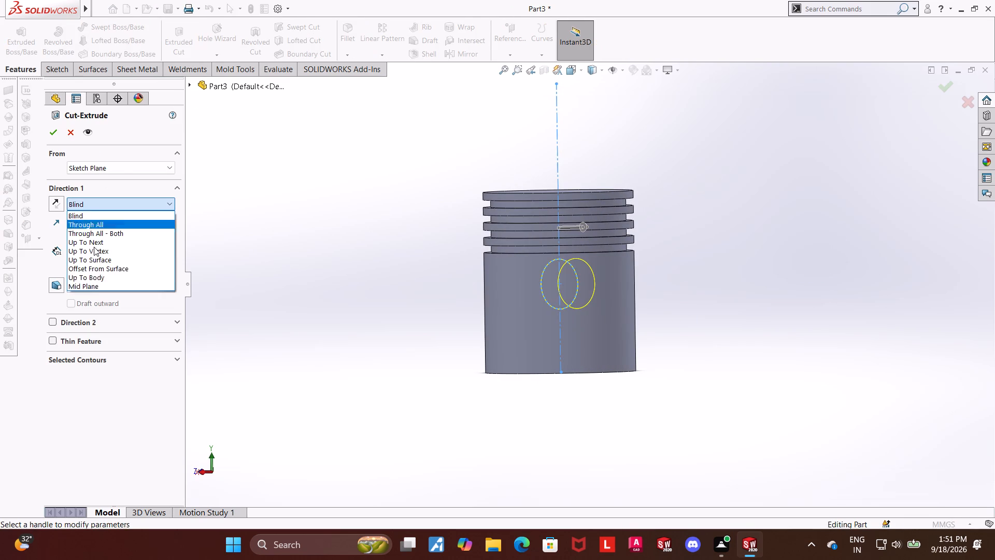
click(97, 217)
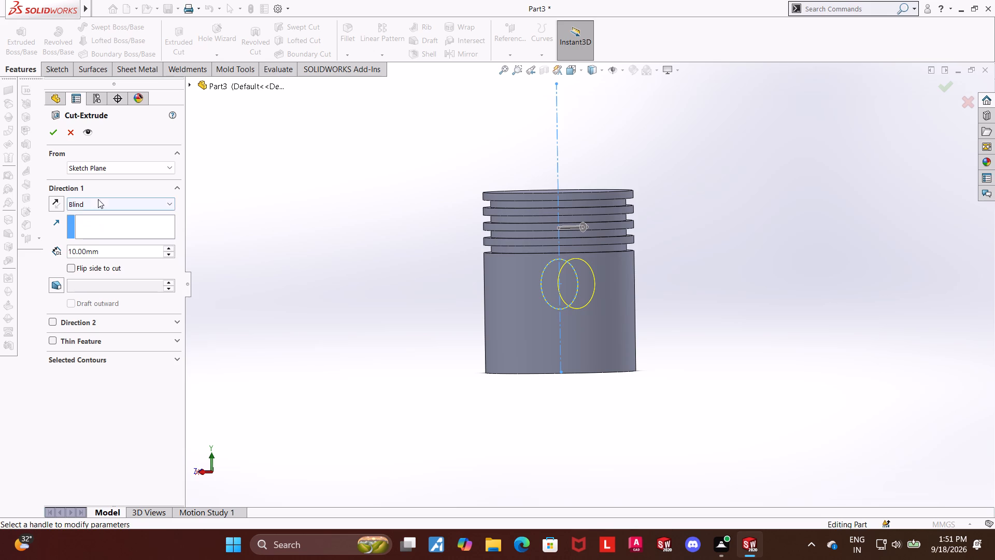
click(98, 199)
click(97, 226)
click(57, 127)
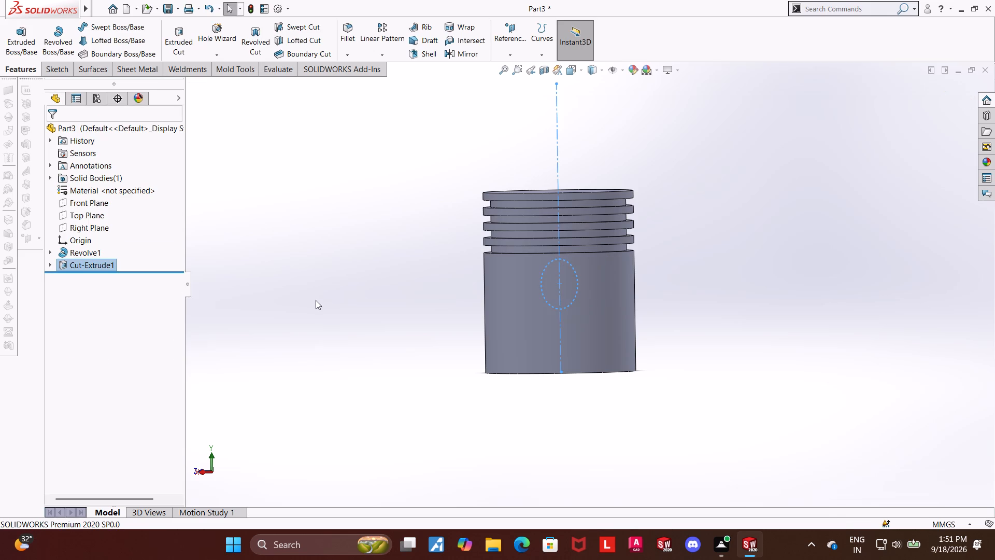
Edit the pin-hole cut to a Mid Plane end condition with a total depth of 132 mm so it spans both walls.
middle_drag(316, 300, 383, 283)
middle_drag(371, 295, 357, 312)
click(91, 266)
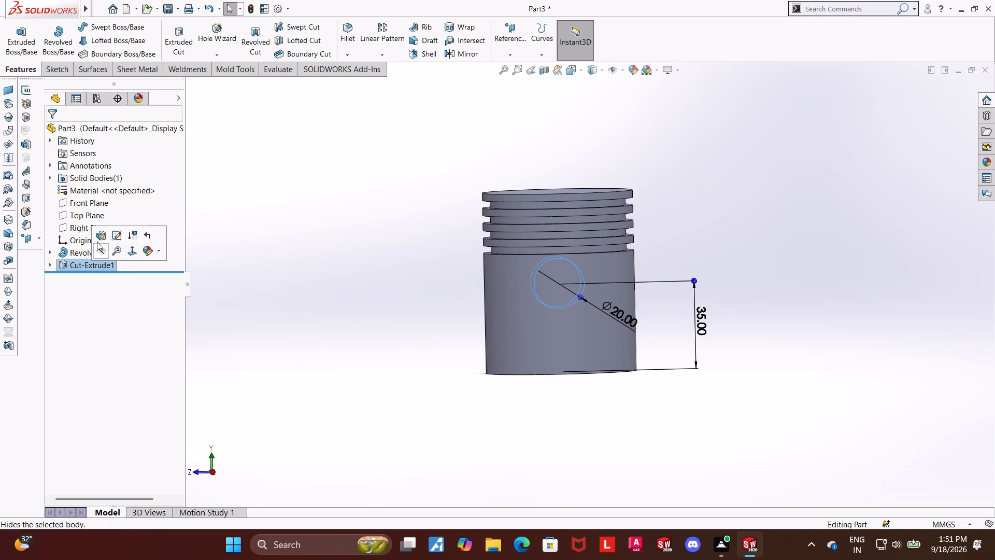
click(100, 235)
middle_drag(315, 294, 200, 332)
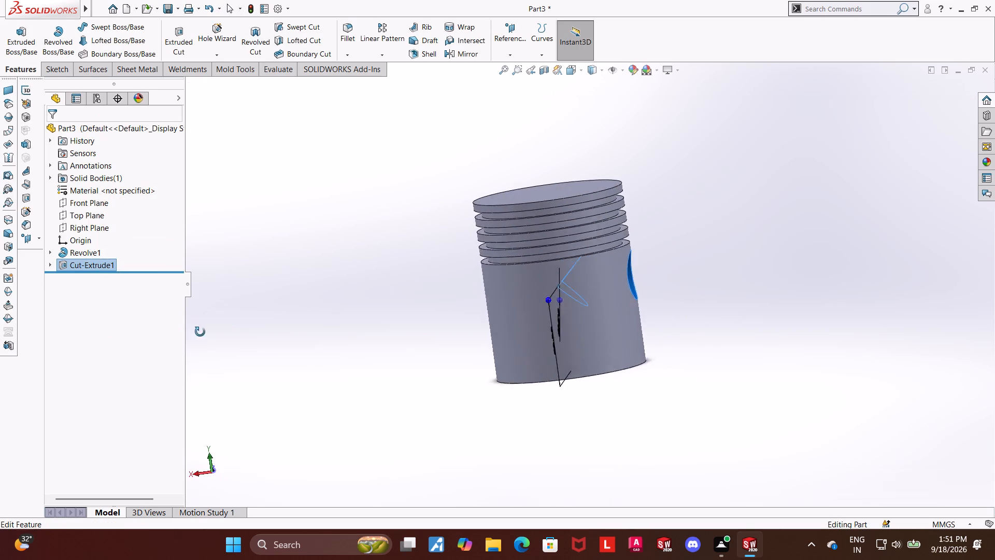
middle_drag(200, 332, 136, 354)
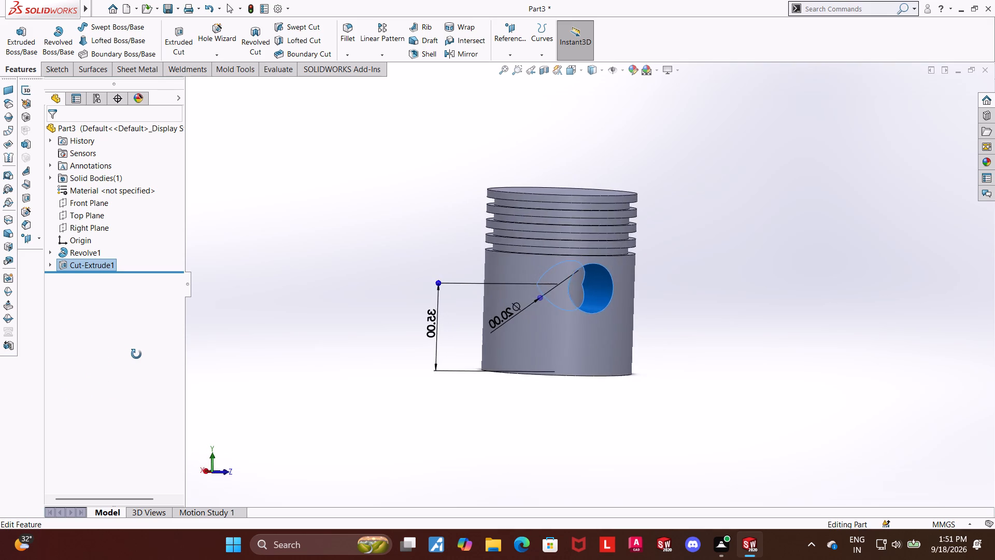
middle_drag(136, 354, 200, 339)
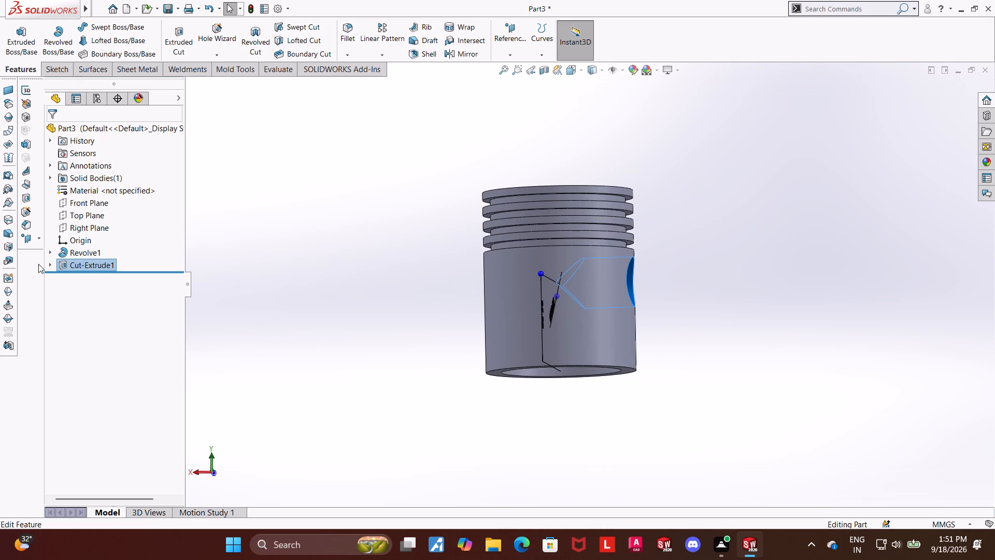
click(49, 265)
click(106, 266)
click(118, 237)
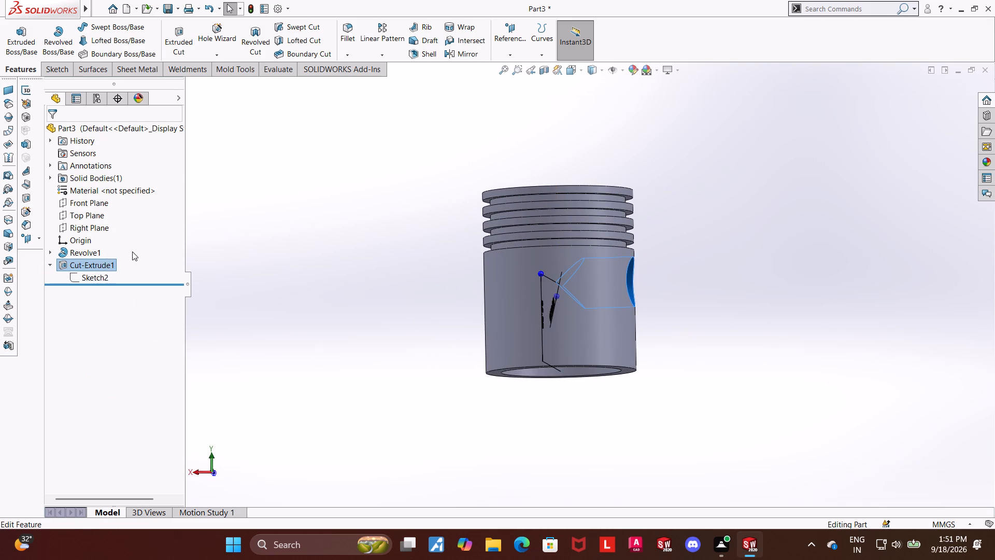
click(201, 262)
click(113, 262)
click(121, 235)
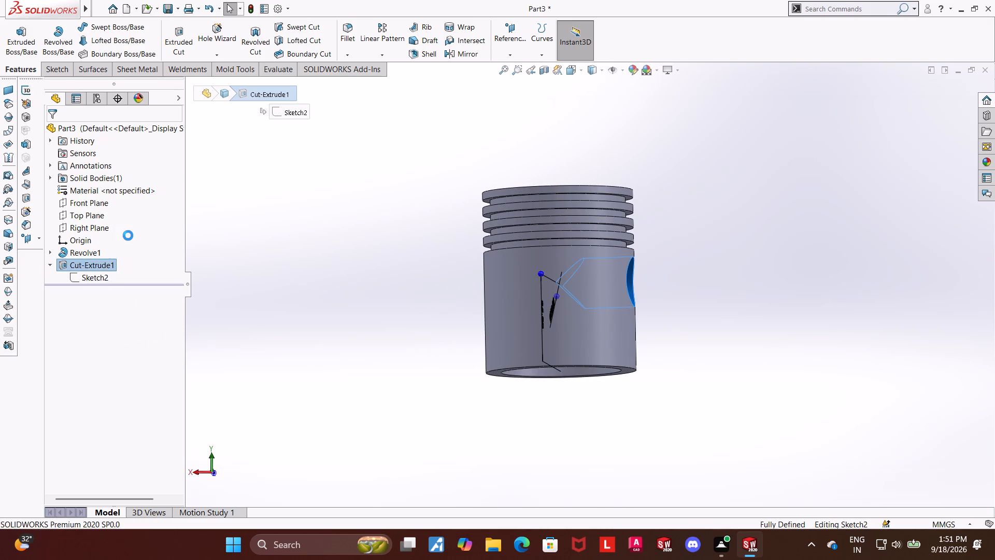
click(110, 200)
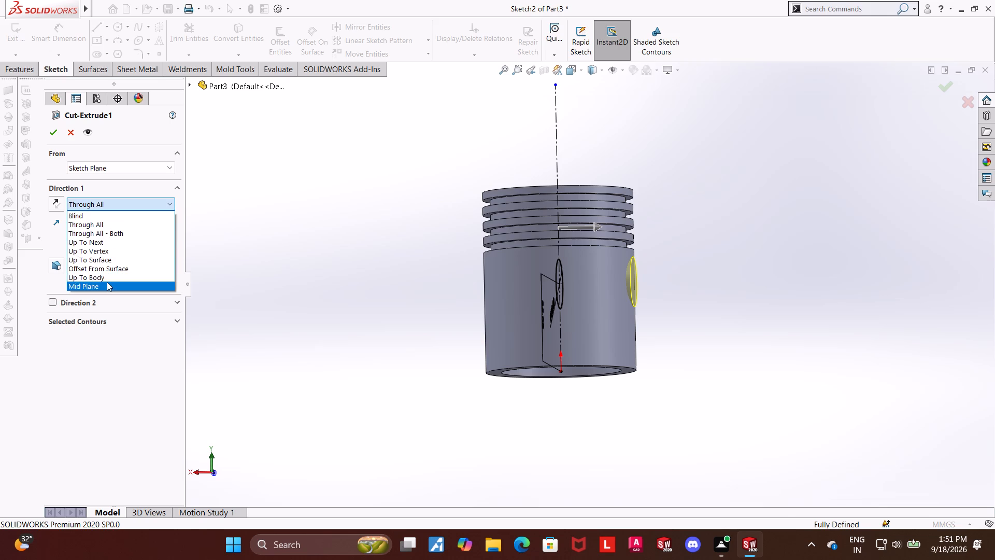
click(107, 285)
drag(583, 227, 722, 240)
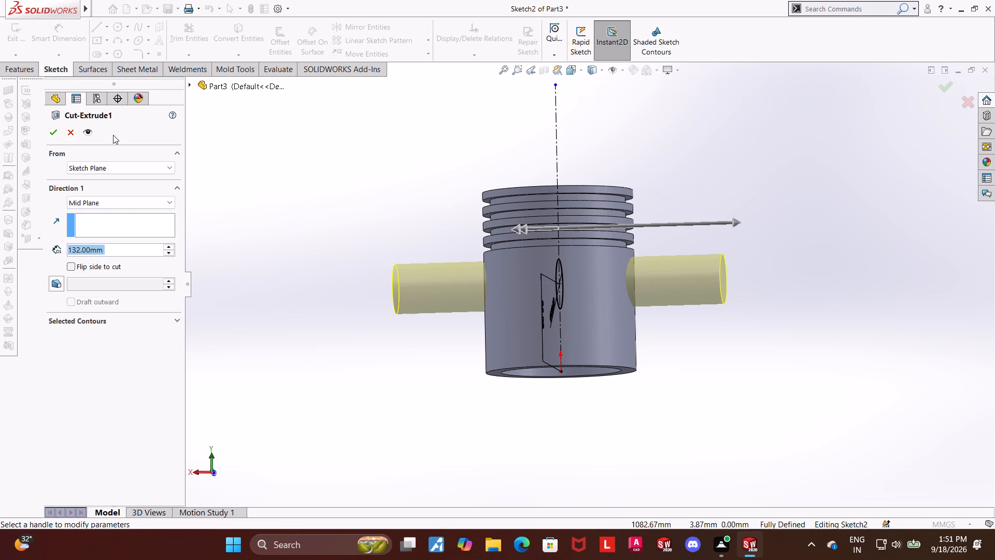
click(54, 131)
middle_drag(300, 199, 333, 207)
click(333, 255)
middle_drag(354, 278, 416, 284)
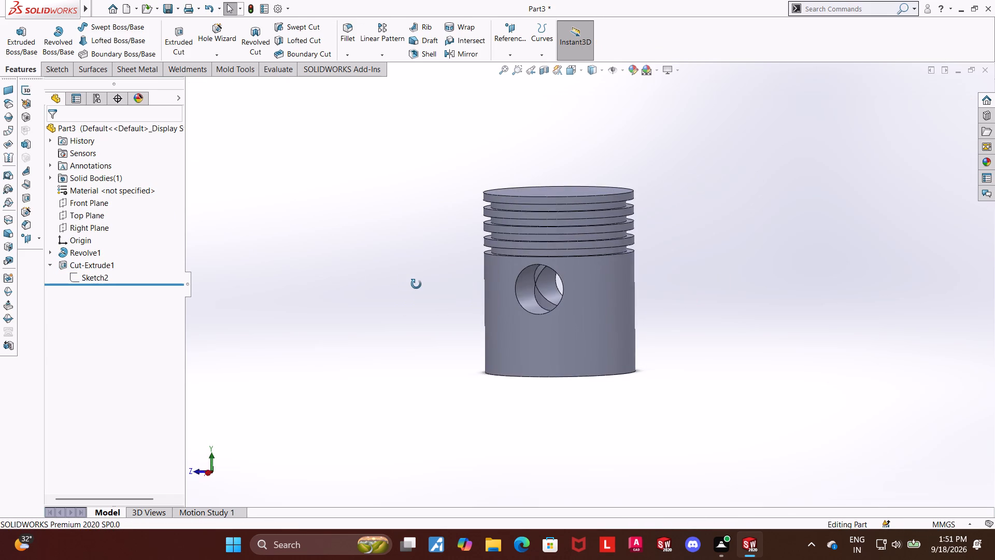
Examine the piston's outer walls, ring grooves, hollow underside and pin hole from several angles.
middle_drag(416, 284, 420, 284)
scroll(637, 304, down, 3)
middle_drag(660, 311, 614, 140)
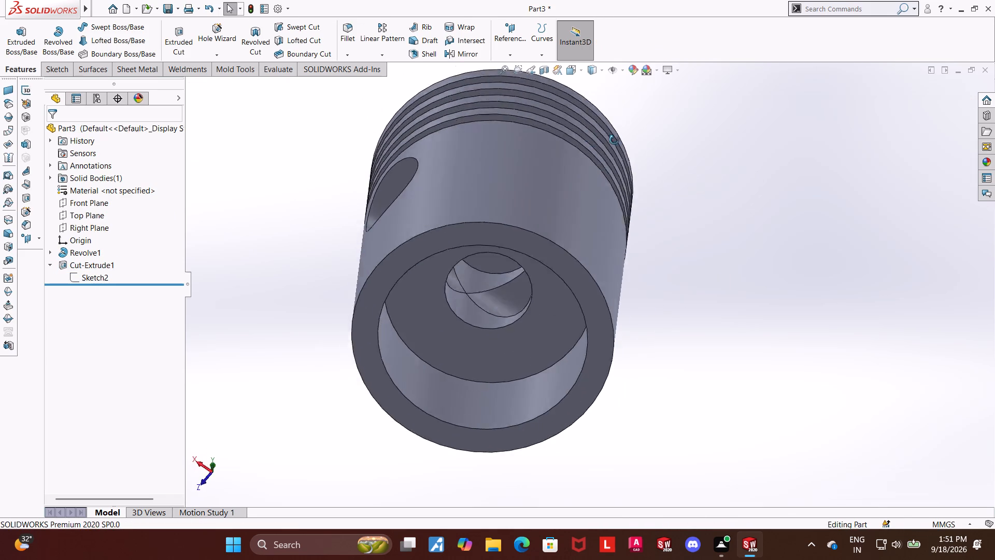
middle_drag(614, 140, 618, 101)
middle_drag(601, 60, 633, 37)
middle_drag(698, 232, 759, 203)
scroll(698, 232, up, 1)
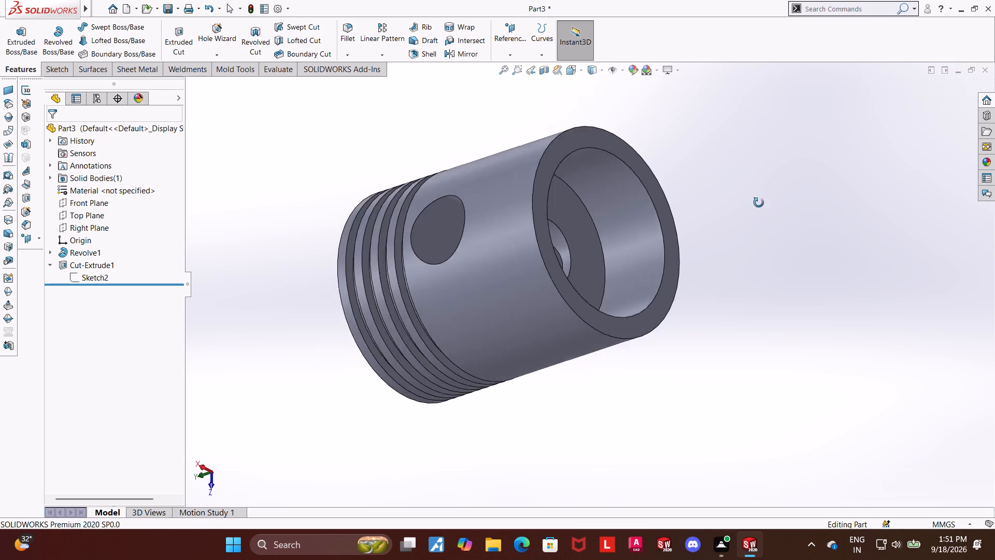
middle_drag(759, 203, 713, 294)
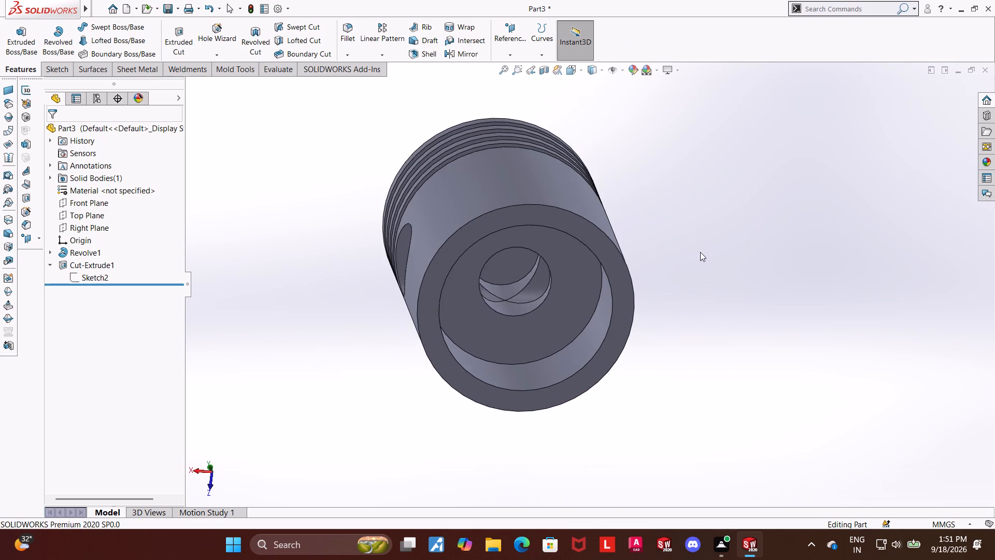
middle_drag(678, 218, 773, 375)
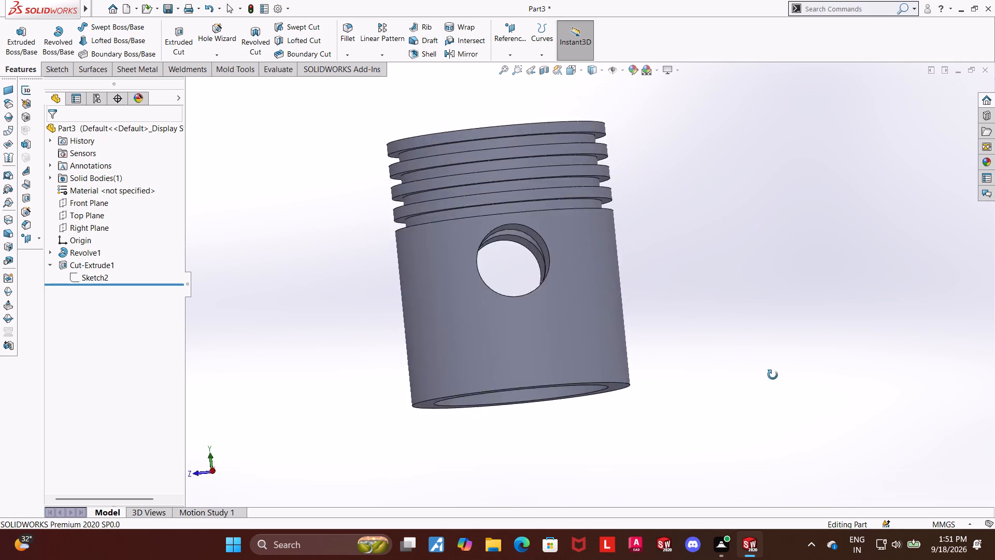
middle_drag(773, 375, 786, 383)
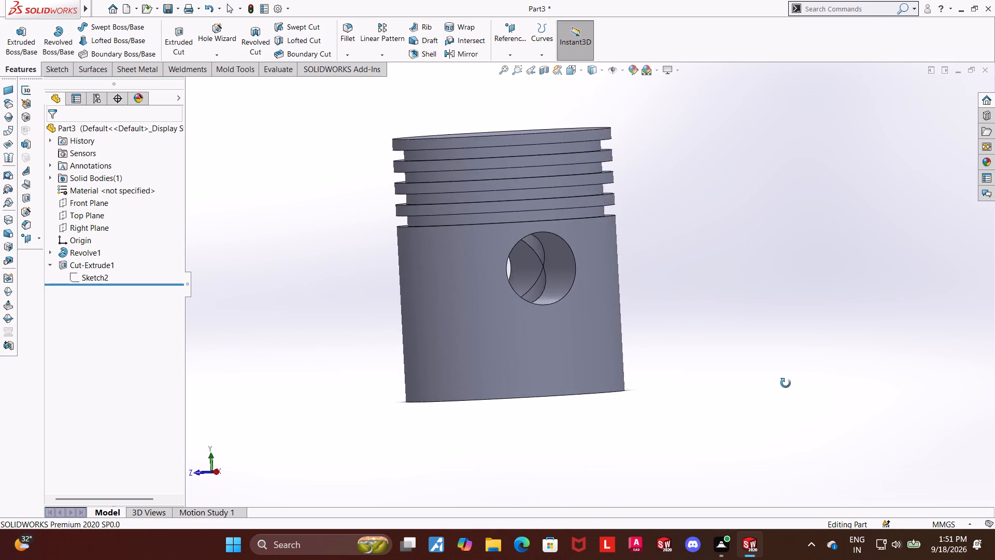
middle_drag(786, 383, 630, 166)
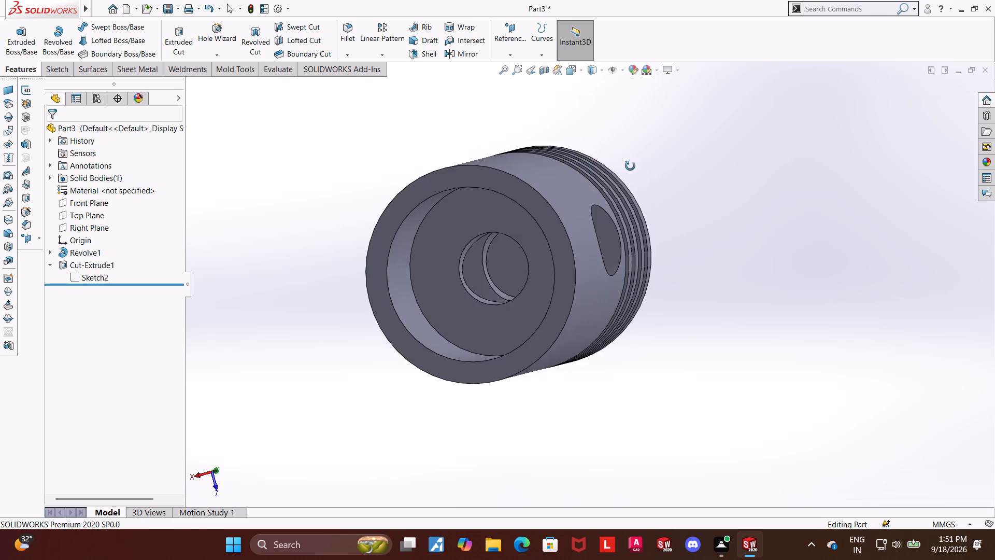
middle_drag(630, 166, 620, 380)
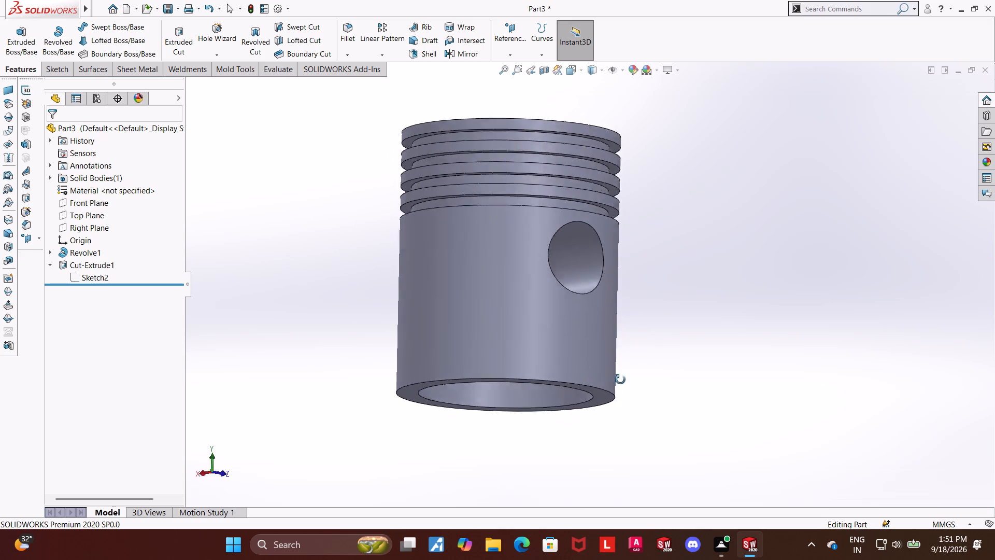
middle_drag(620, 380, 619, 142)
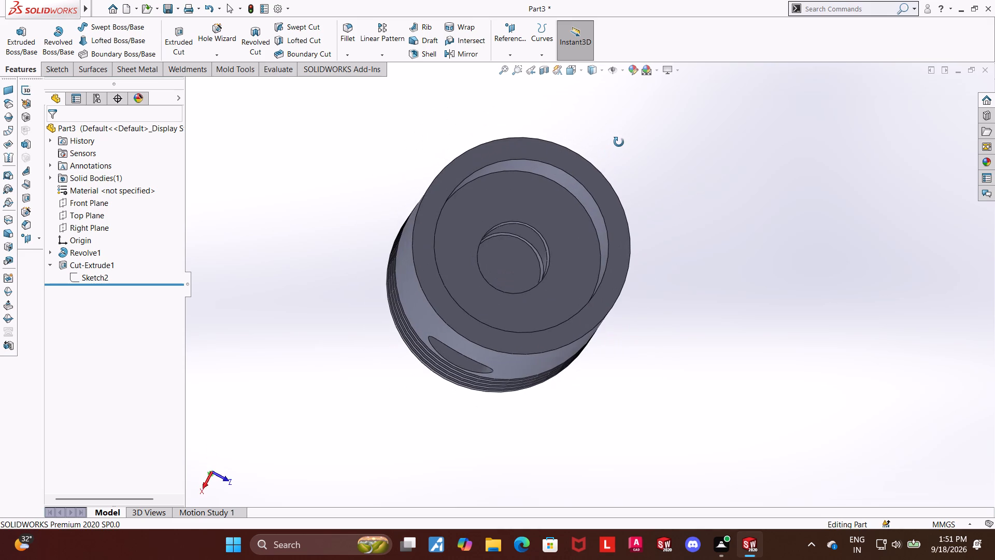
middle_drag(619, 142, 621, 213)
middle_drag(599, 150, 596, 221)
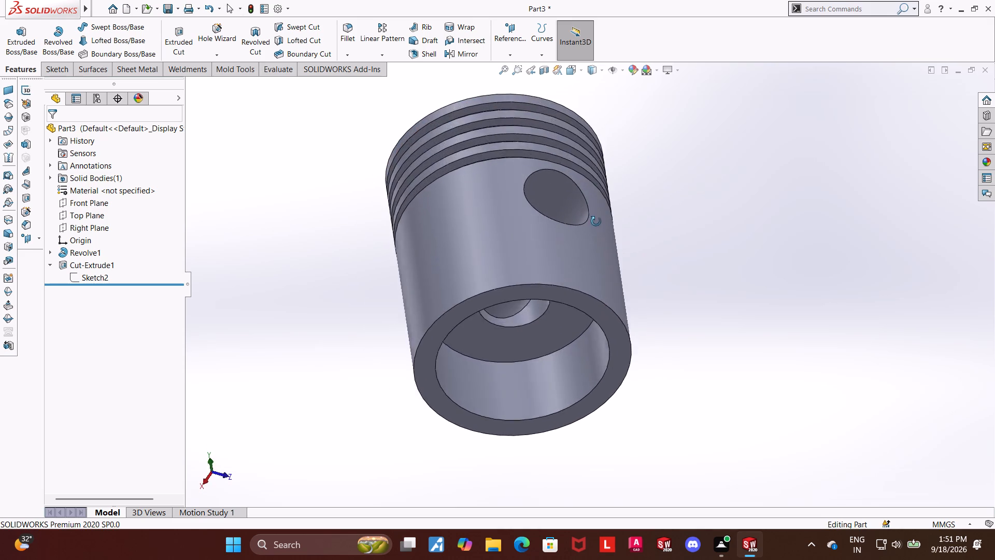
middle_drag(596, 221, 570, 146)
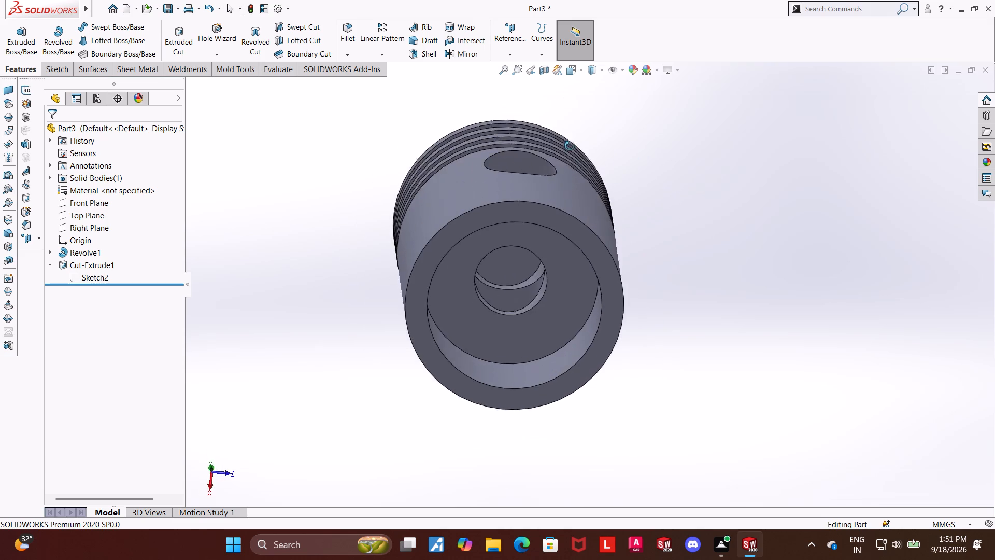
middle_drag(570, 146, 561, 206)
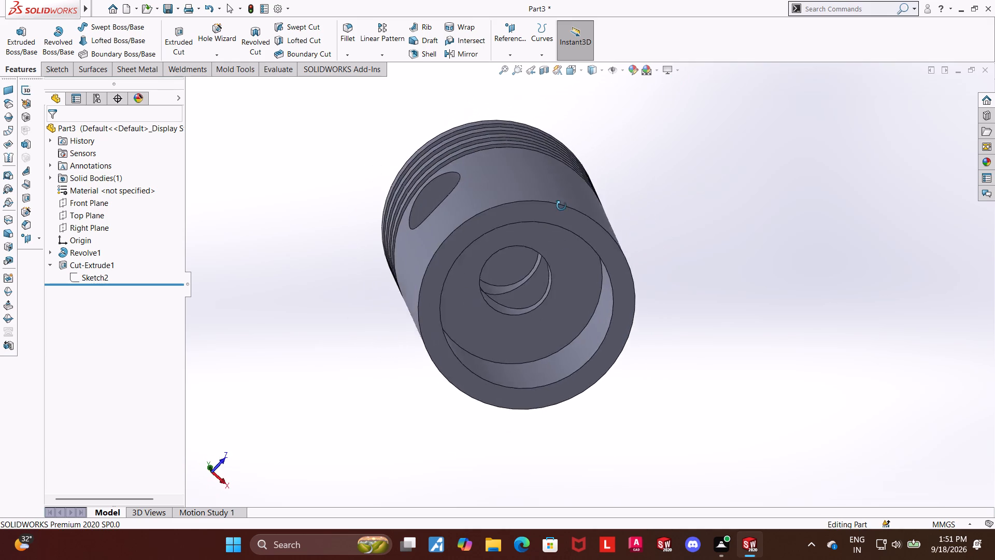
middle_drag(561, 206, 553, 260)
scroll(618, 118, up, 1)
middle_drag(618, 119, 614, 200)
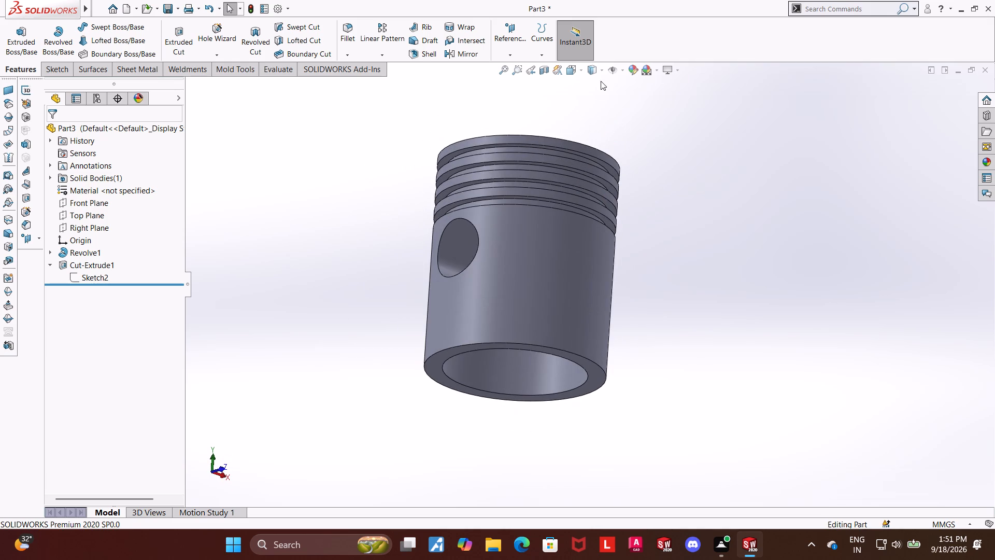
Check the pin hole straight on in the Left standard view, and examine it obliquely from above the crown.
click(574, 69)
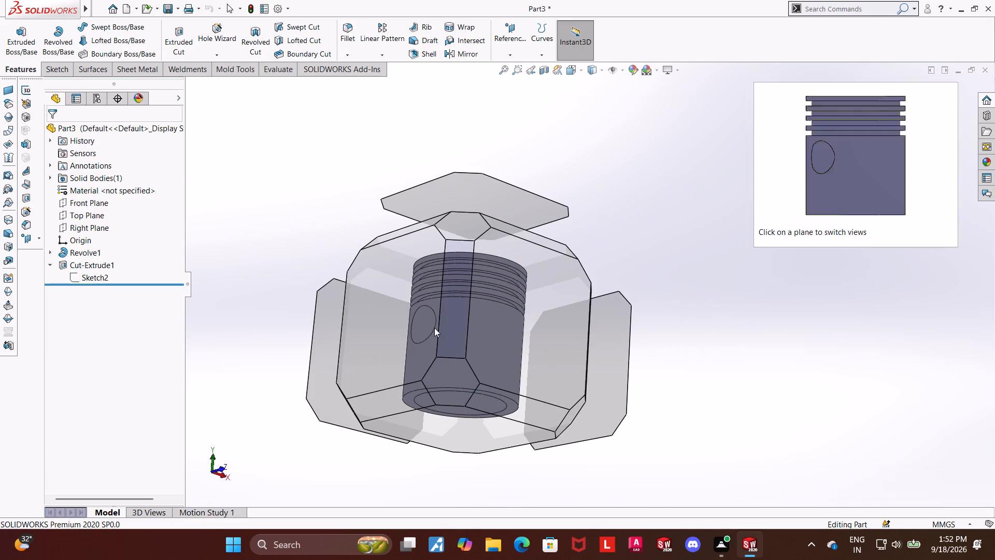
click(428, 324)
scroll(698, 209, up, 1)
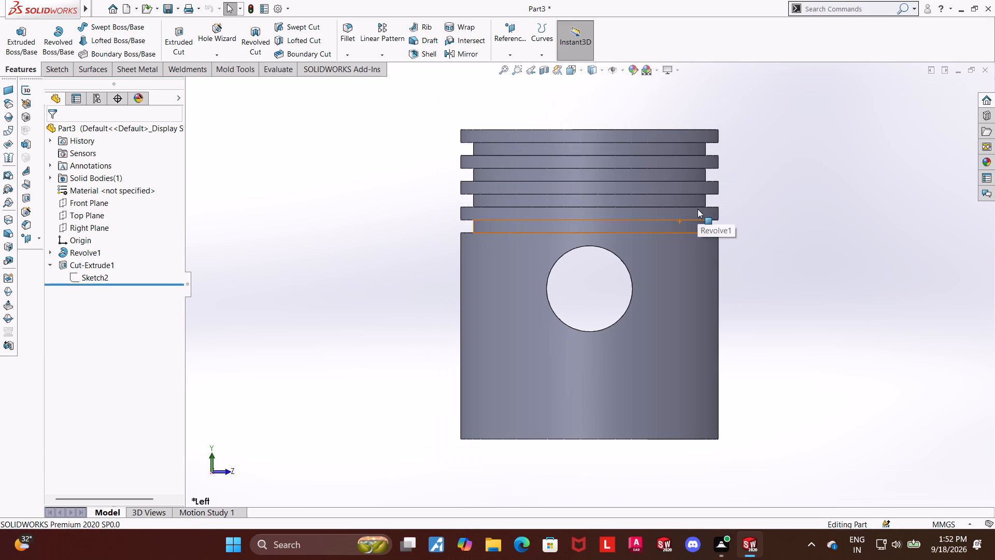
middle_drag(736, 220, 720, 272)
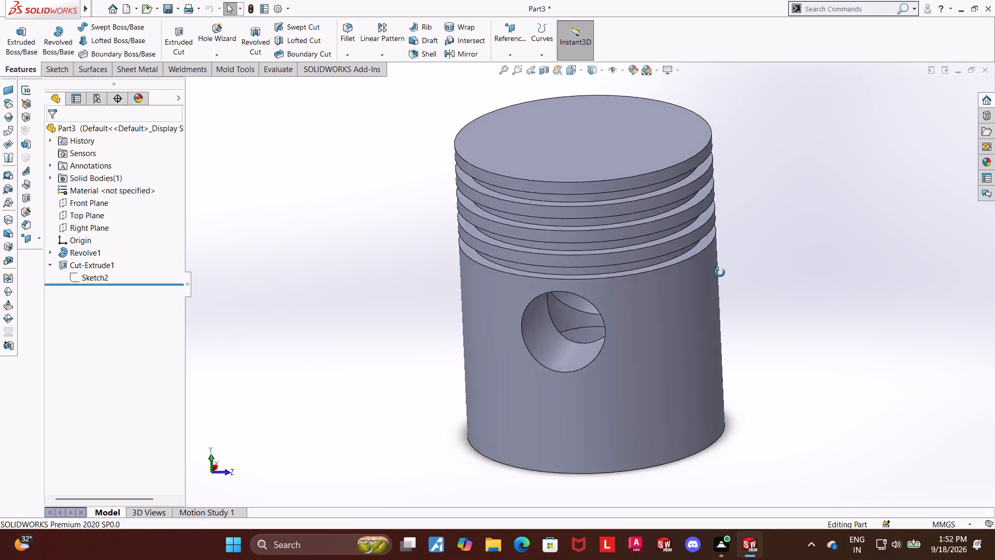
middle_drag(720, 272, 707, 268)
Switch the piston to wireframe display and examine the internal cavities and where the pin hole crosses them.
click(594, 73)
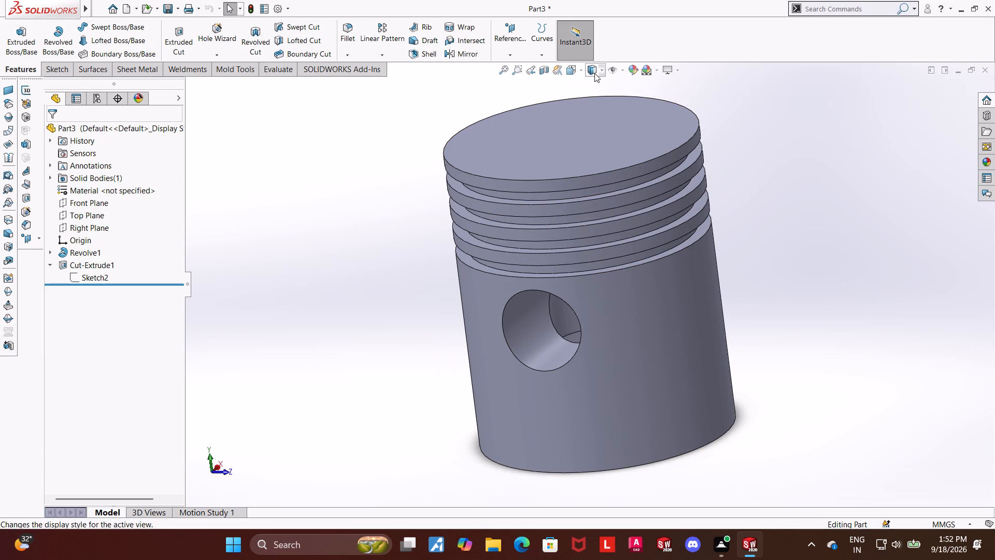
click(593, 142)
middle_drag(765, 243, 713, 418)
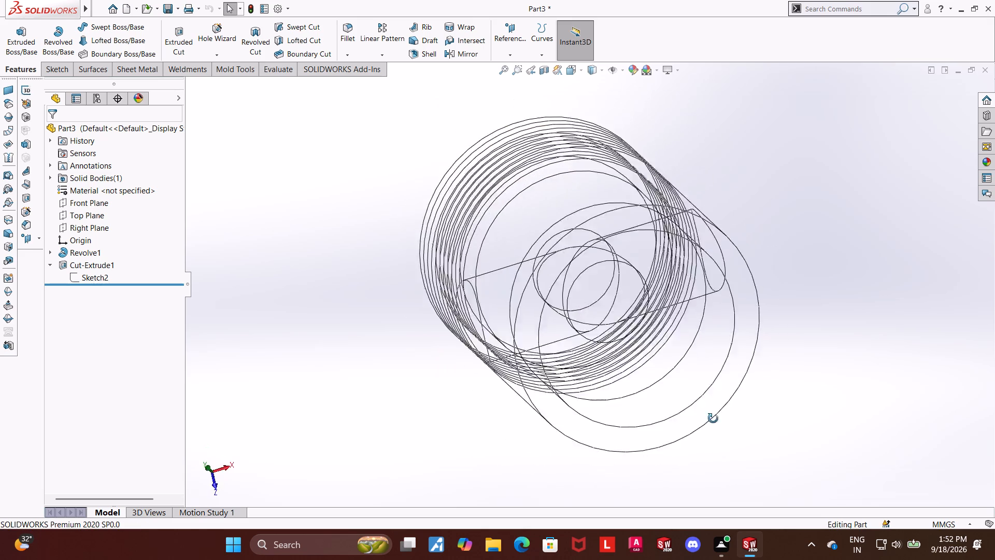
middle_drag(713, 418, 748, 76)
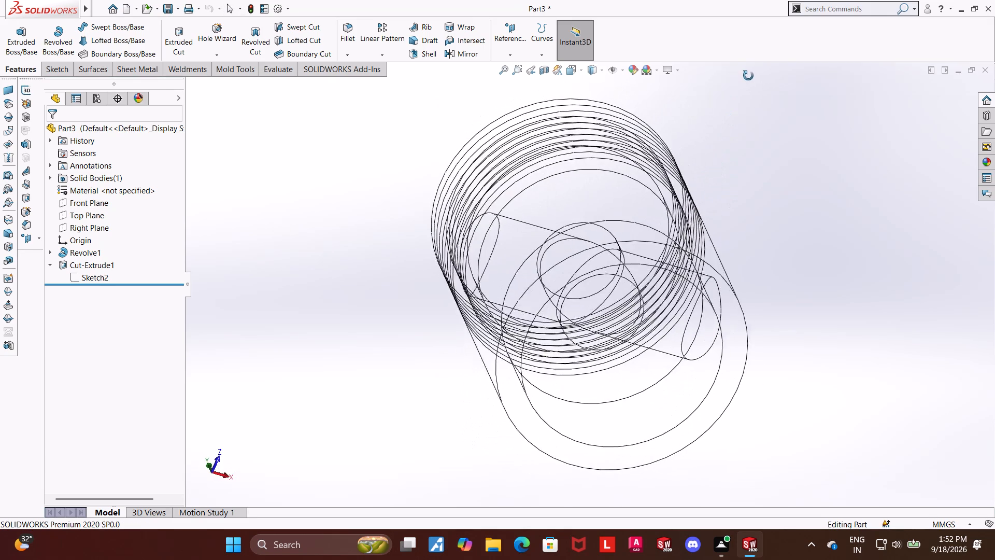
middle_drag(748, 76, 740, 77)
middle_drag(740, 77, 746, 68)
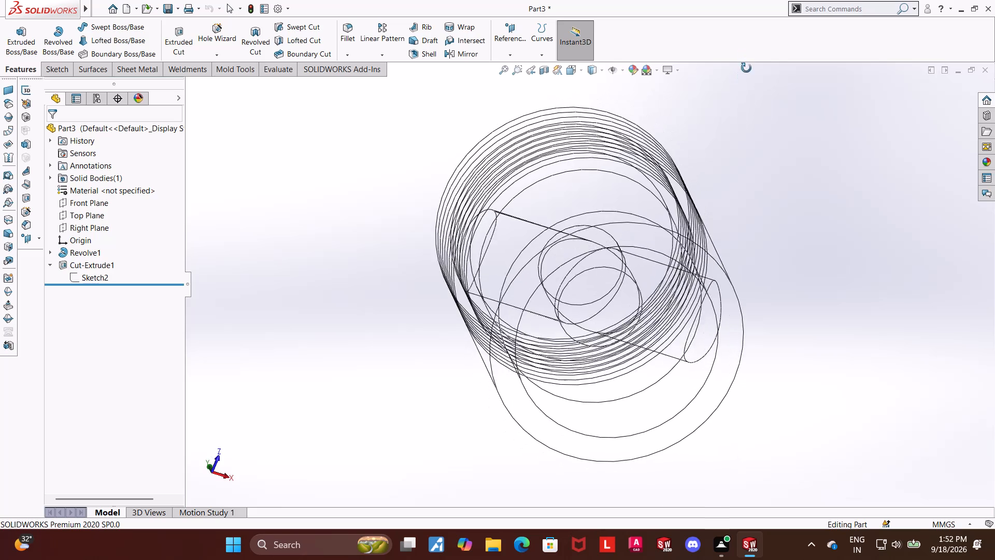
middle_drag(746, 68, 737, 15)
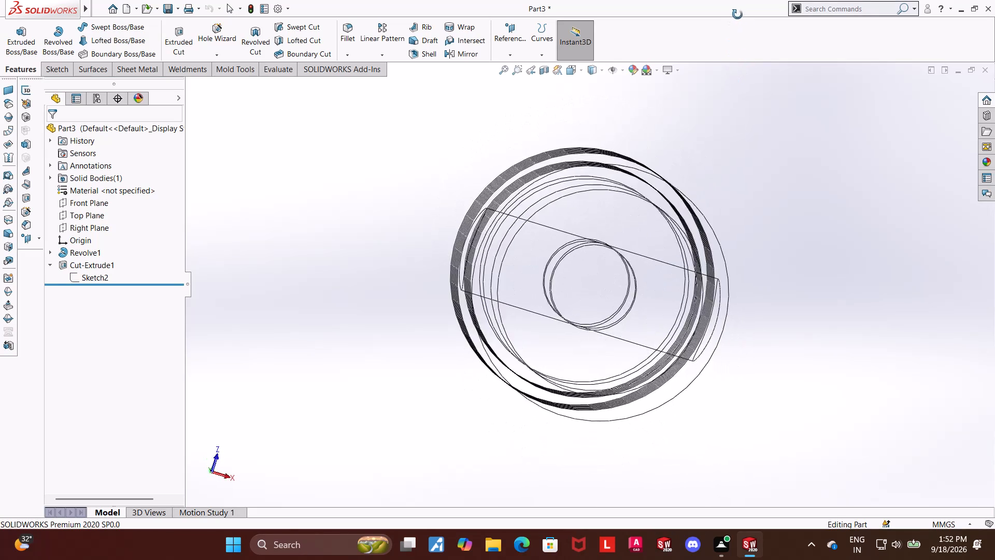
middle_drag(737, 15, 743, 118)
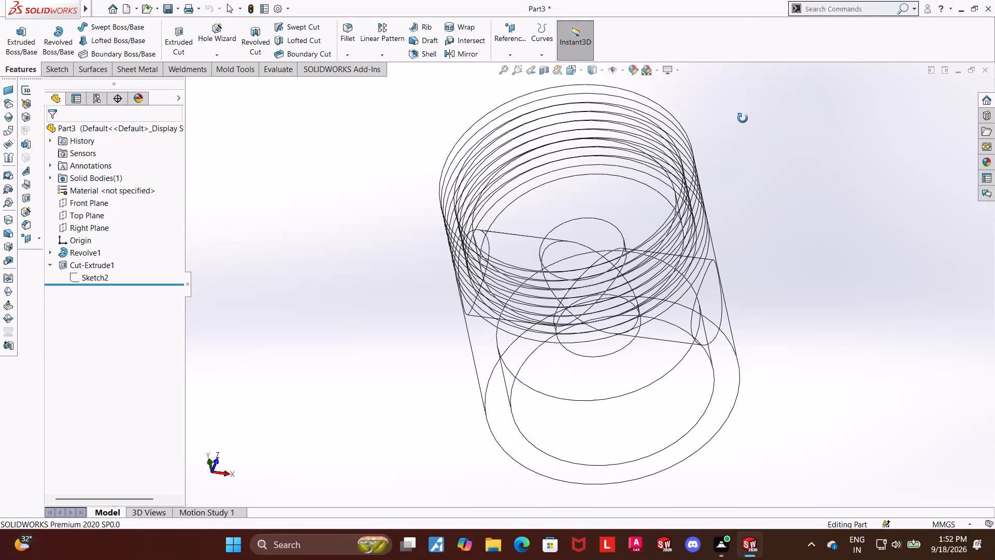
middle_drag(743, 118, 745, 118)
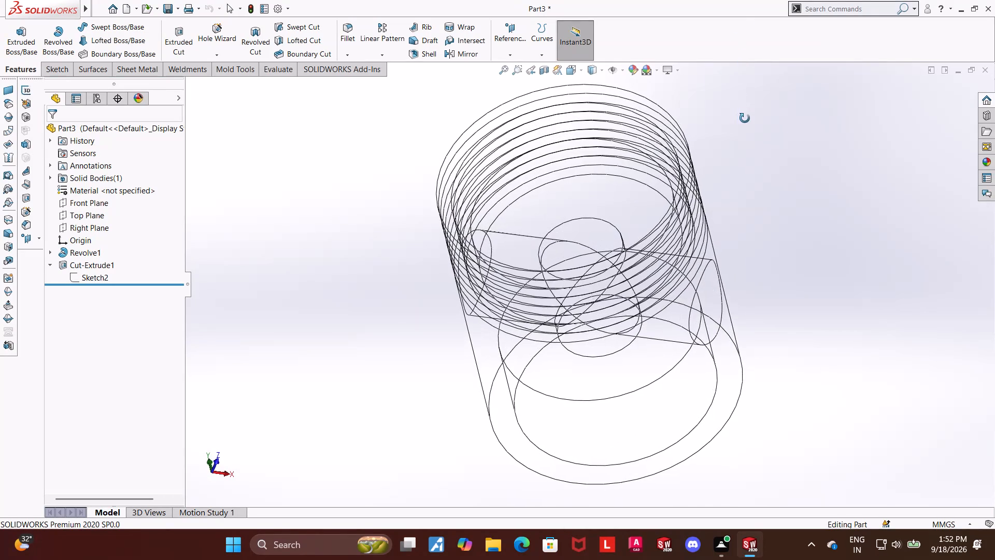
middle_drag(745, 118, 723, 251)
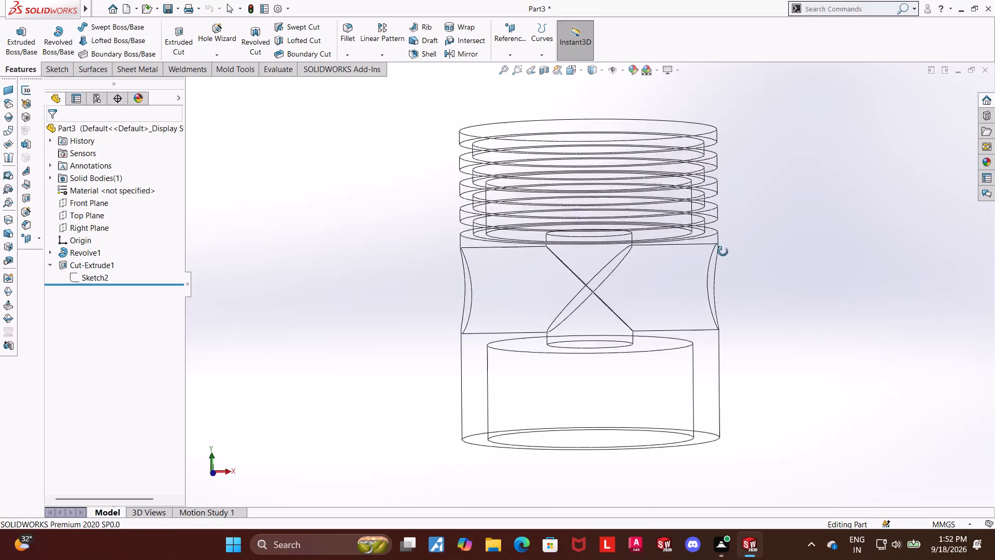
middle_drag(723, 251, 711, 132)
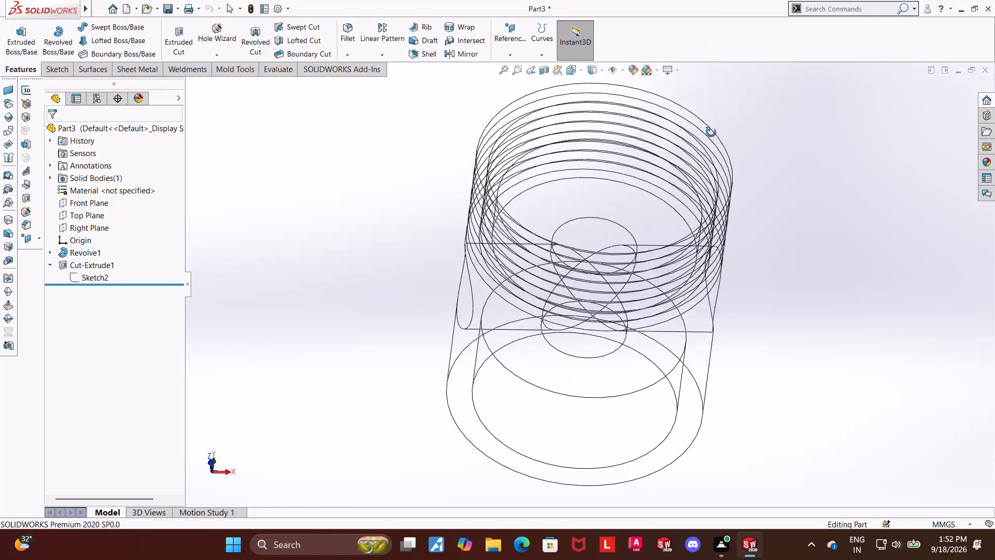
middle_drag(711, 132, 732, 91)
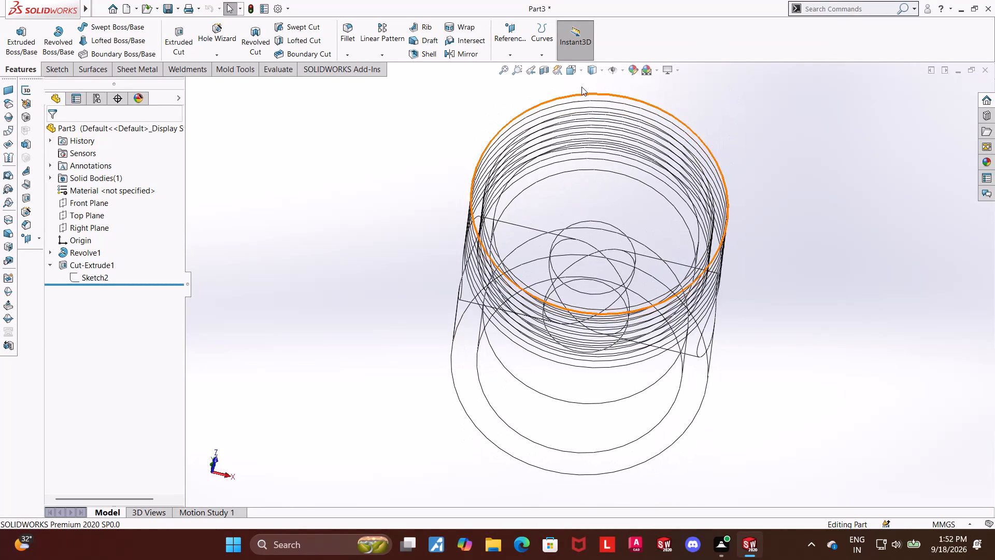
Restore the shaded-with-edges display and inspect the piston's open underside and central opening.
click(595, 67)
click(592, 87)
middle_drag(848, 231, 848, 169)
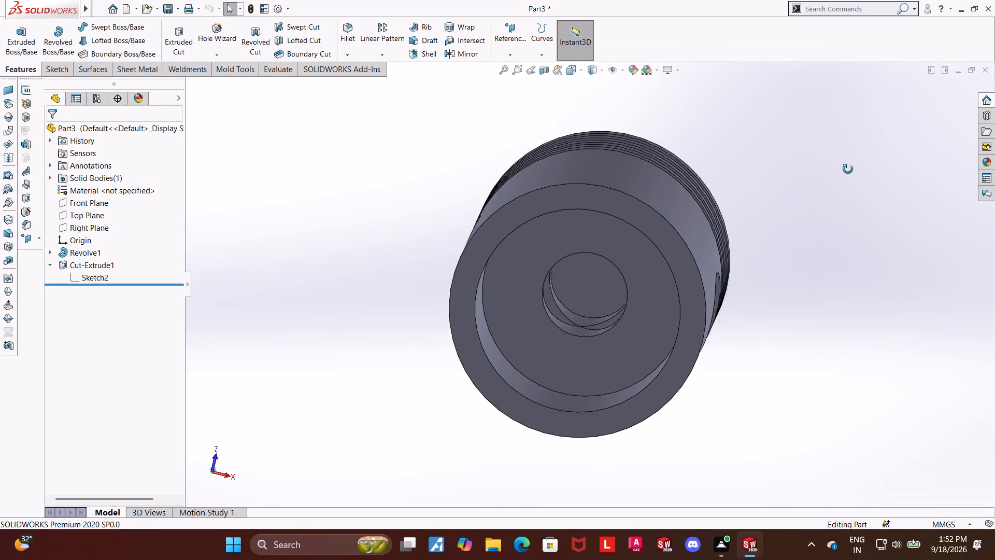
middle_drag(848, 169, 848, 156)
middle_drag(850, 152, 864, 176)
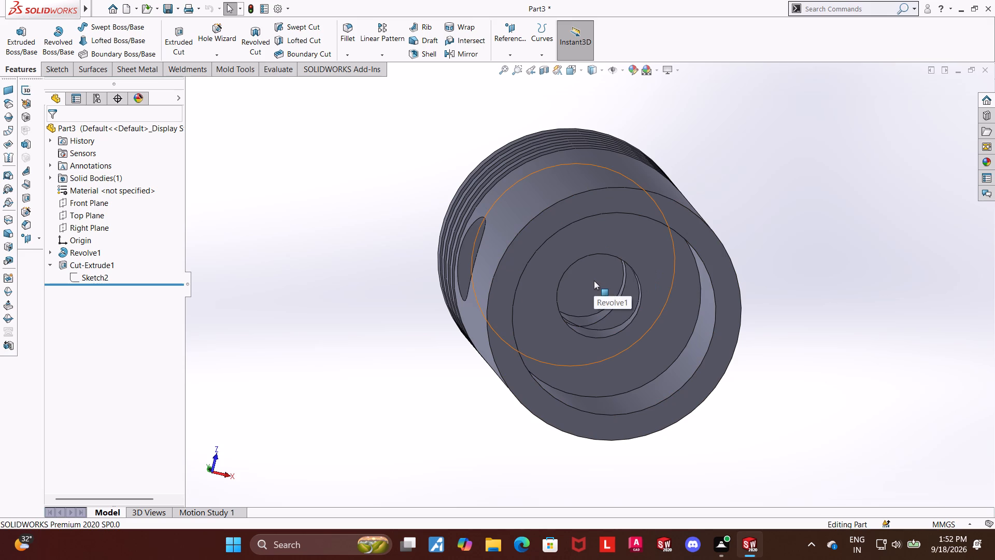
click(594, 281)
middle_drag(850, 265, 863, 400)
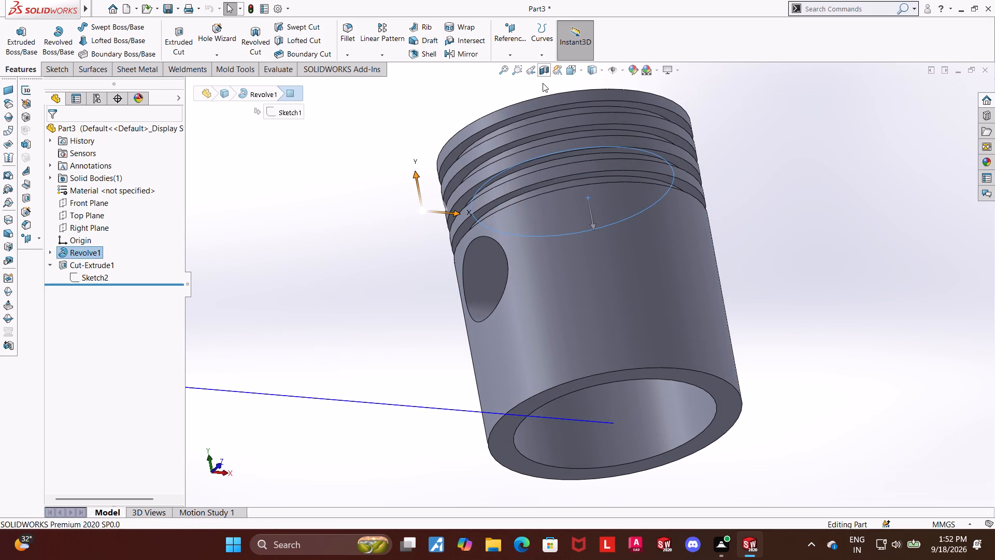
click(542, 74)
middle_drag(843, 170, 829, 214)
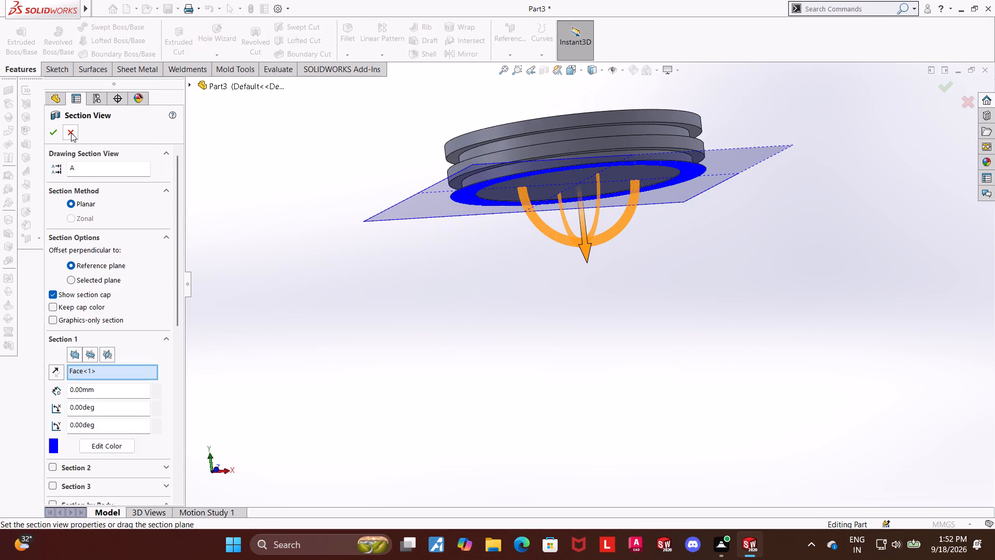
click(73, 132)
Section the piston along the Front Plane with zero offset and examine its internal cavities and pin-hole walls.
click(74, 204)
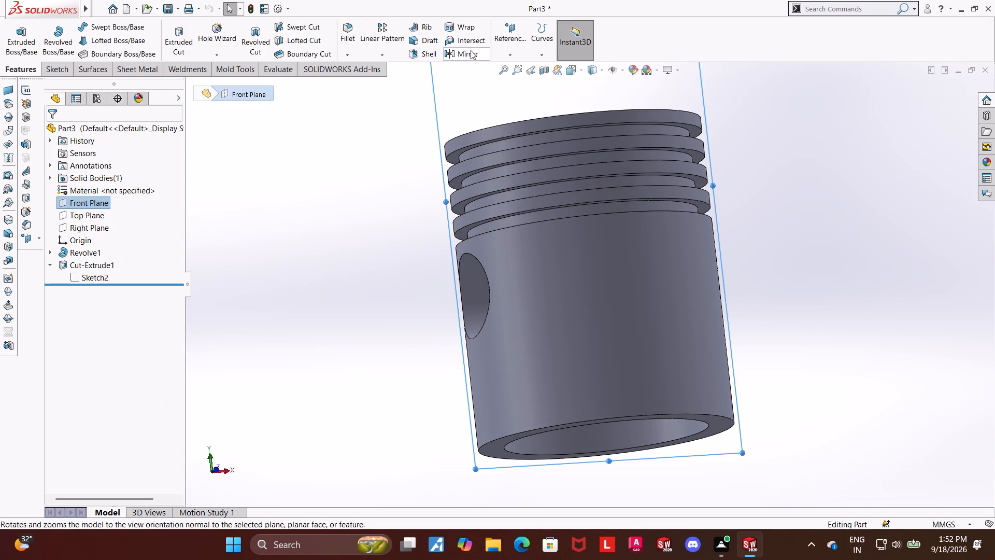
click(541, 72)
middle_drag(813, 191, 791, 232)
click(827, 240)
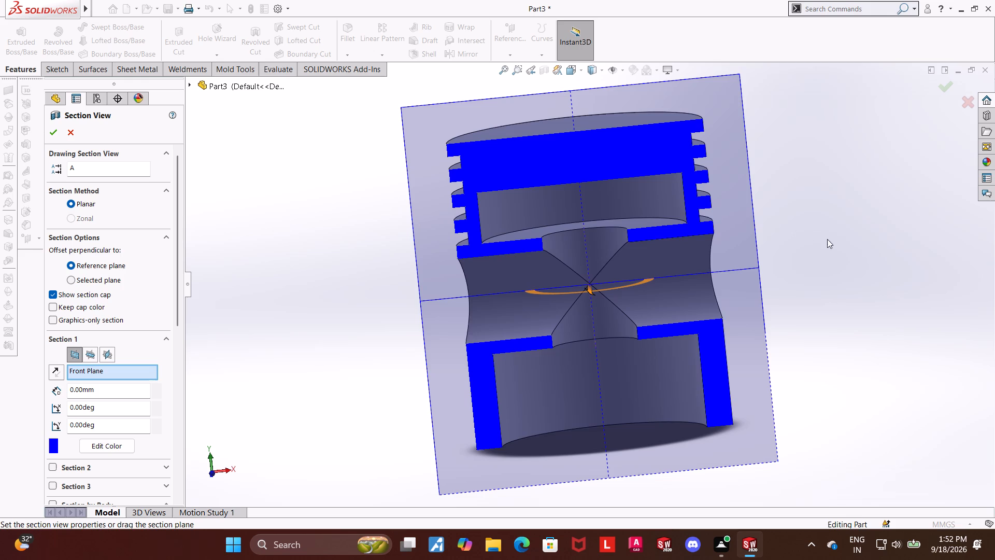
click(44, 134)
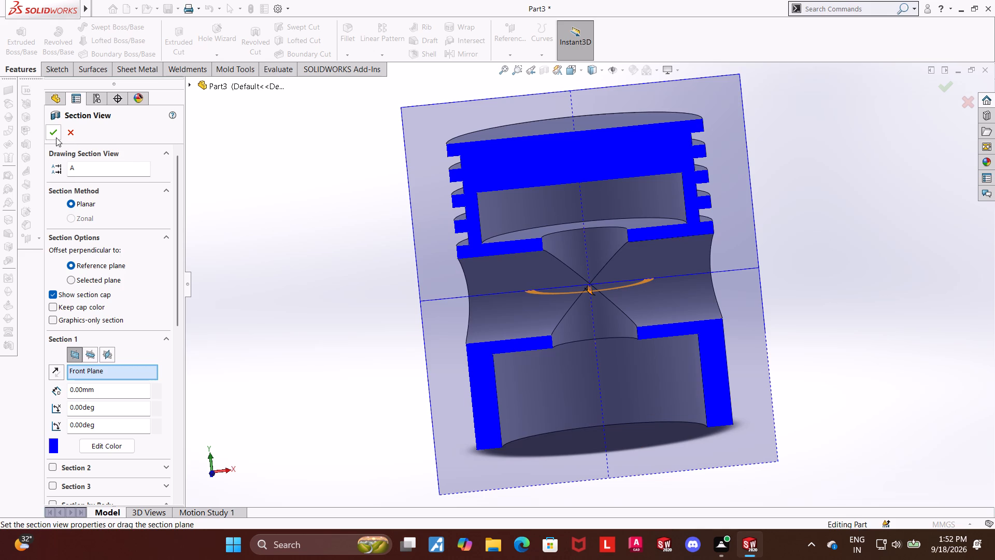
click(54, 136)
middle_drag(880, 267, 873, 298)
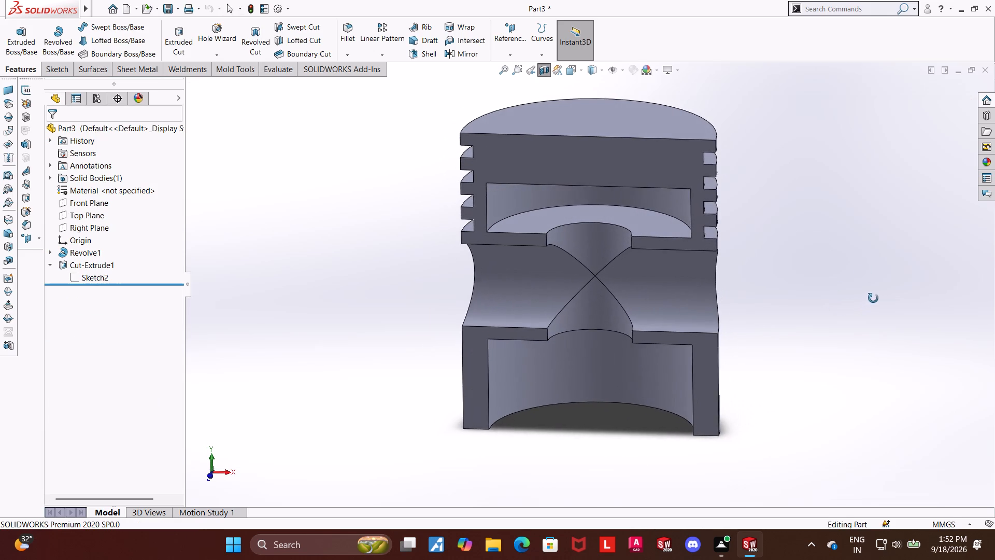
middle_drag(873, 298, 872, 295)
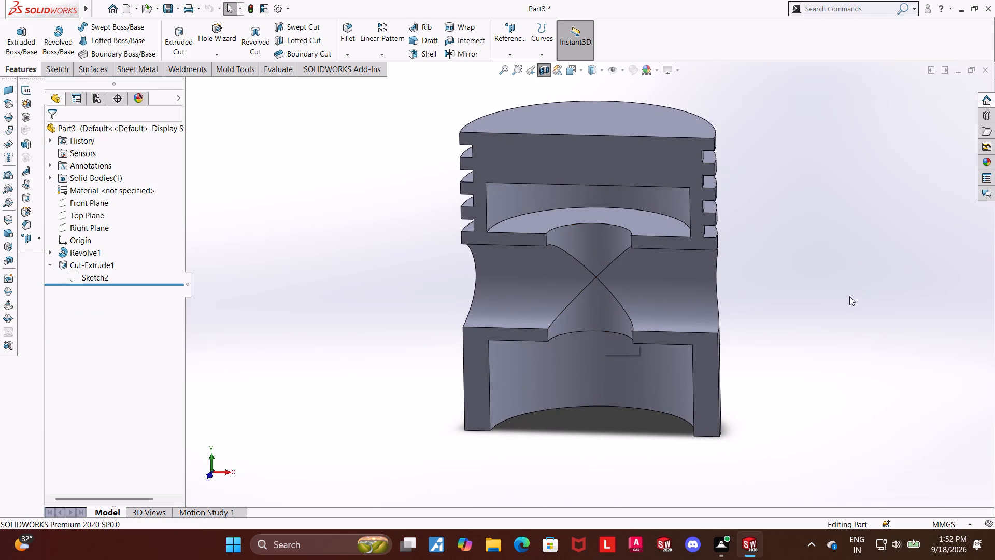
middle_drag(883, 277, 843, 267)
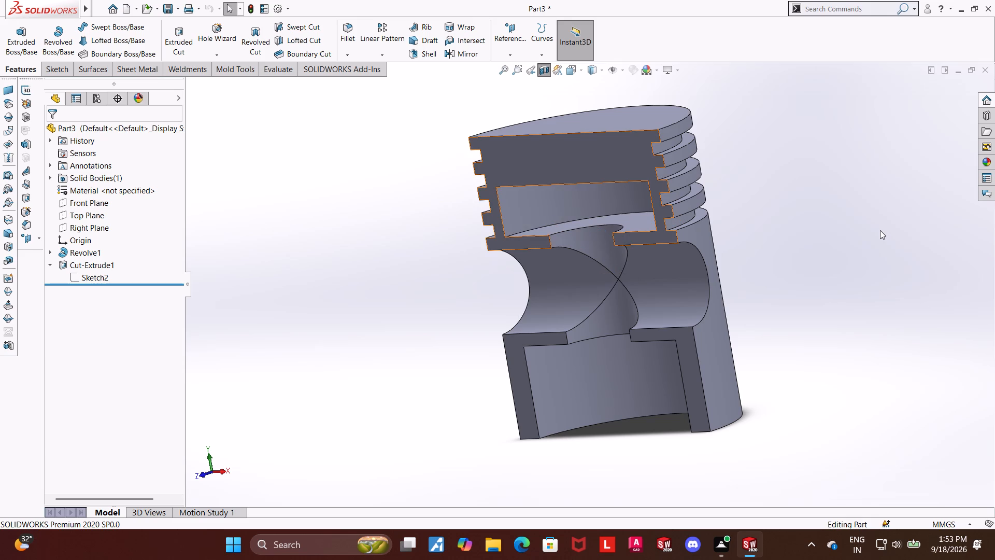
Examine the sectioned piston's cavities and pin-hole walls from several angles, and turn off the section view.
middle_drag(812, 229, 819, 216)
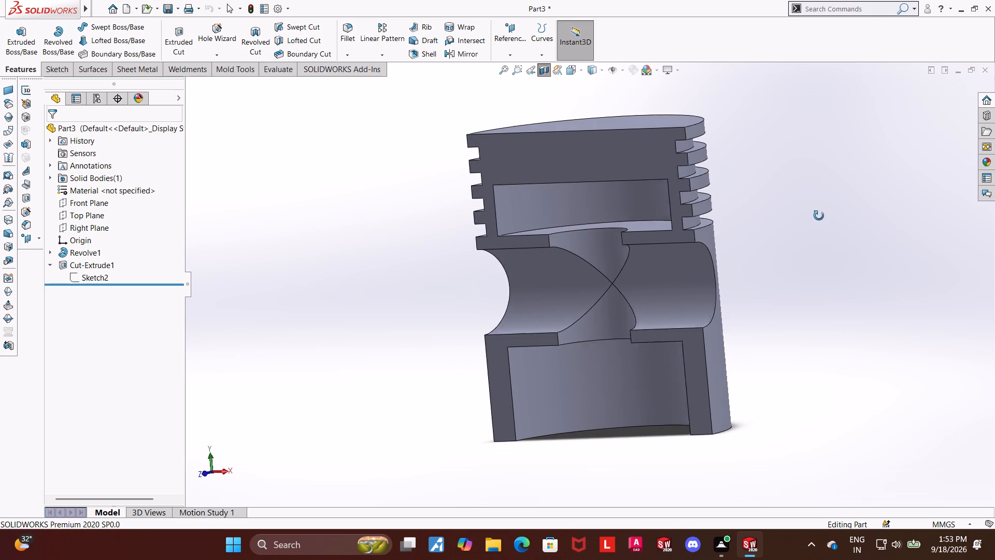
middle_drag(819, 216, 816, 217)
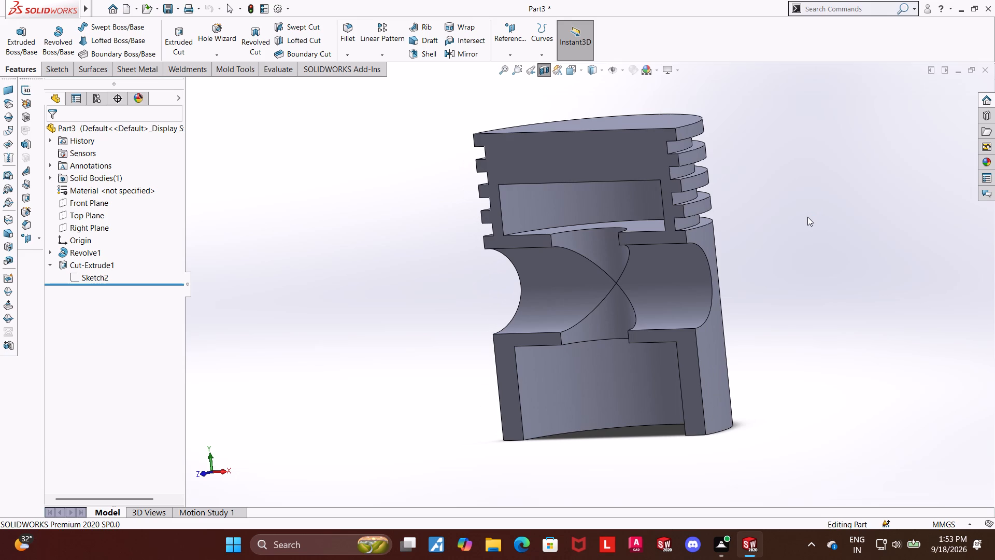
middle_drag(791, 219, 783, 235)
scroll(783, 235, down, 1)
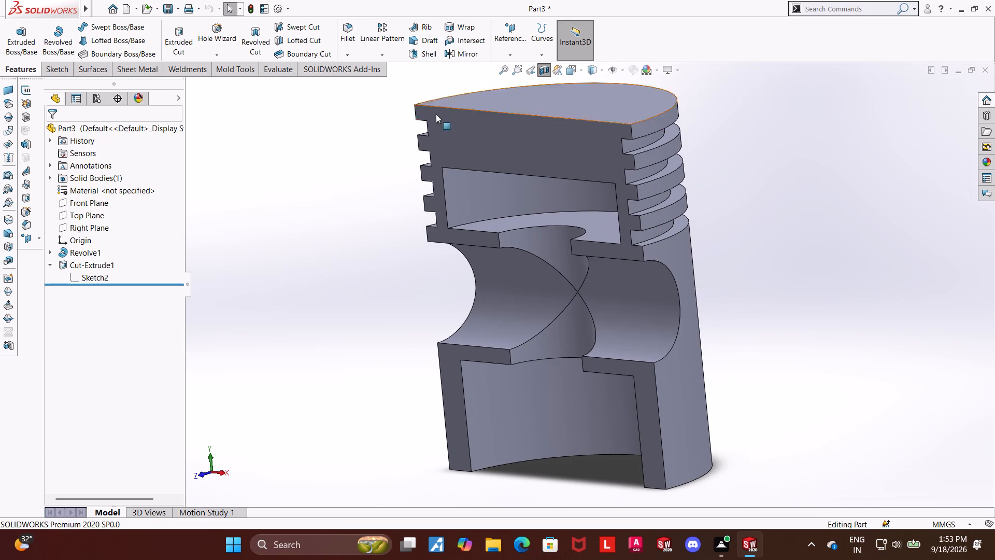
scroll(178, 216, up, 1)
click(549, 72)
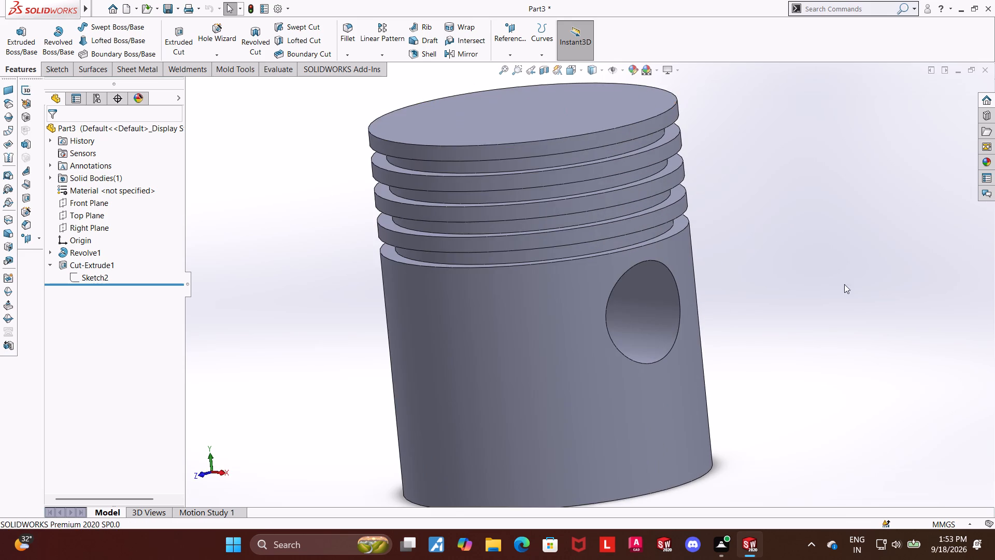
Inspect the whole piston from below, checking the open skirt, the central opening and the pin hole on both sides.
middle_drag(843, 295, 890, 183)
middle_drag(710, 433, 700, 354)
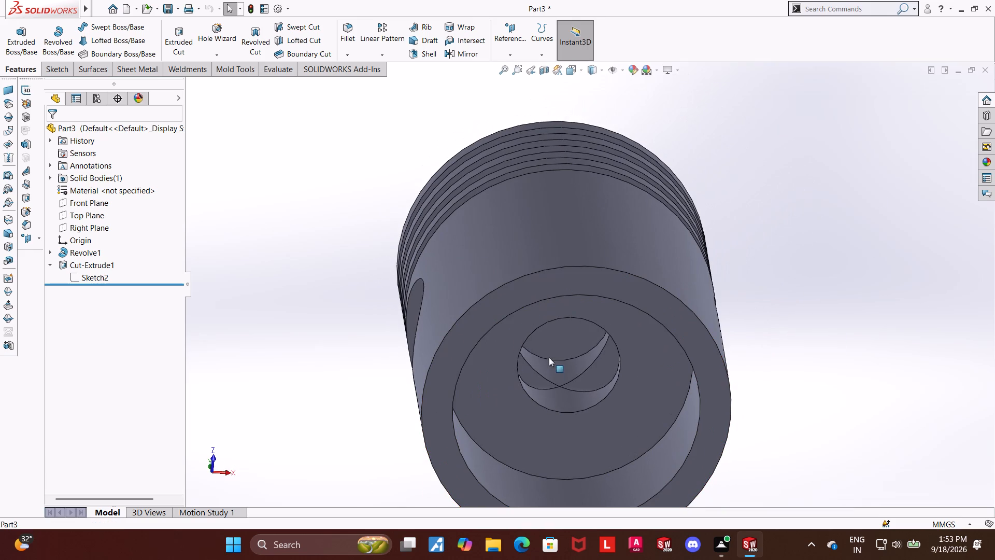
middle_drag(802, 427, 801, 453)
middle_drag(809, 333, 791, 427)
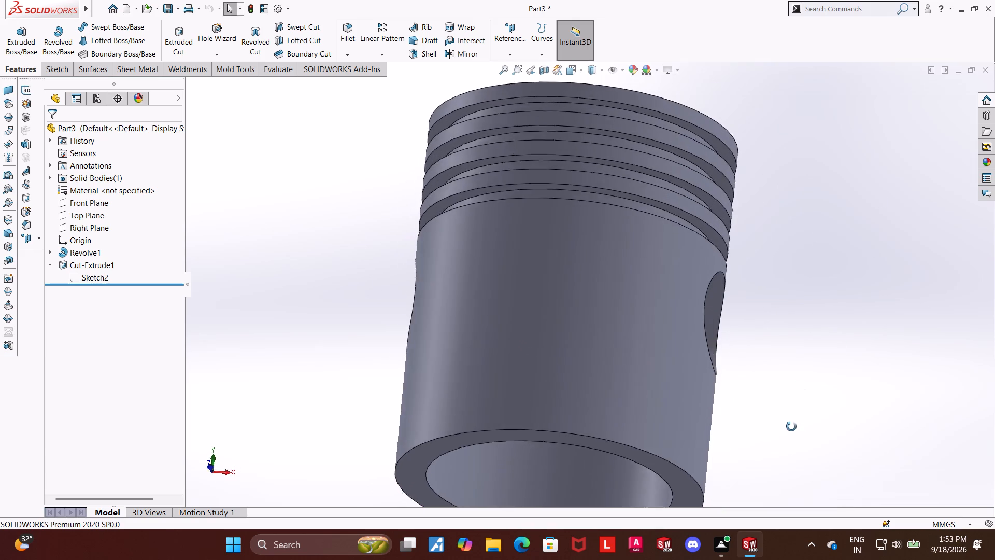
middle_drag(791, 427, 760, 352)
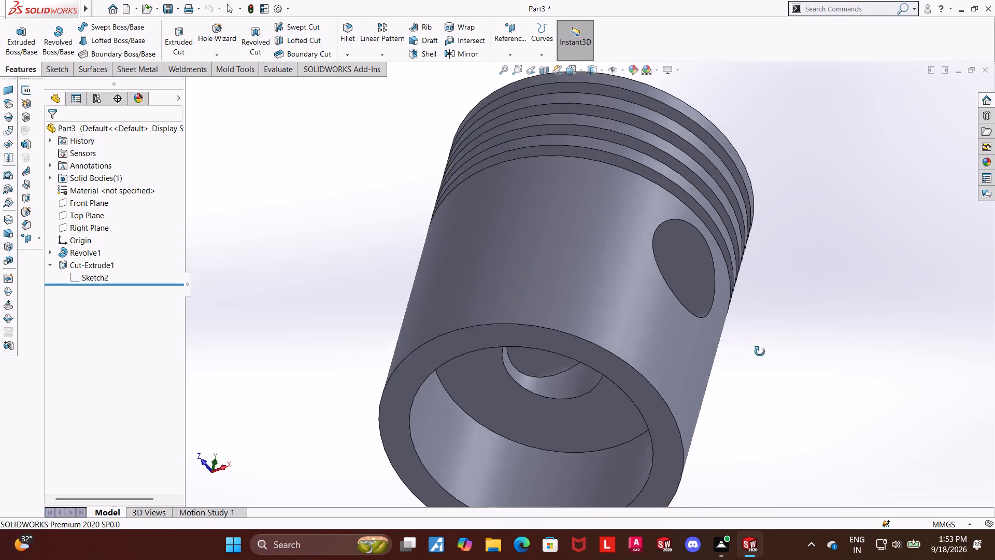
middle_drag(760, 352, 767, 267)
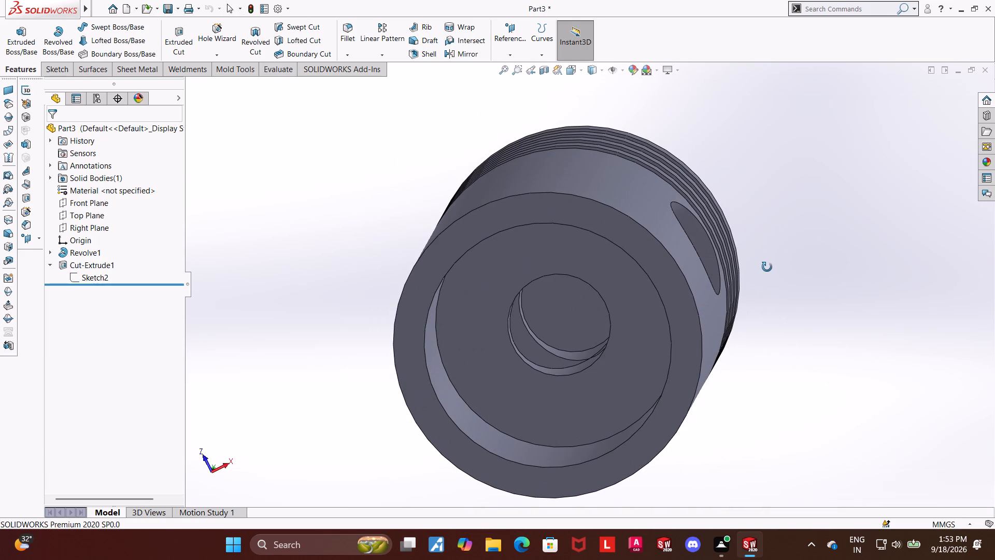
middle_drag(767, 267, 789, 229)
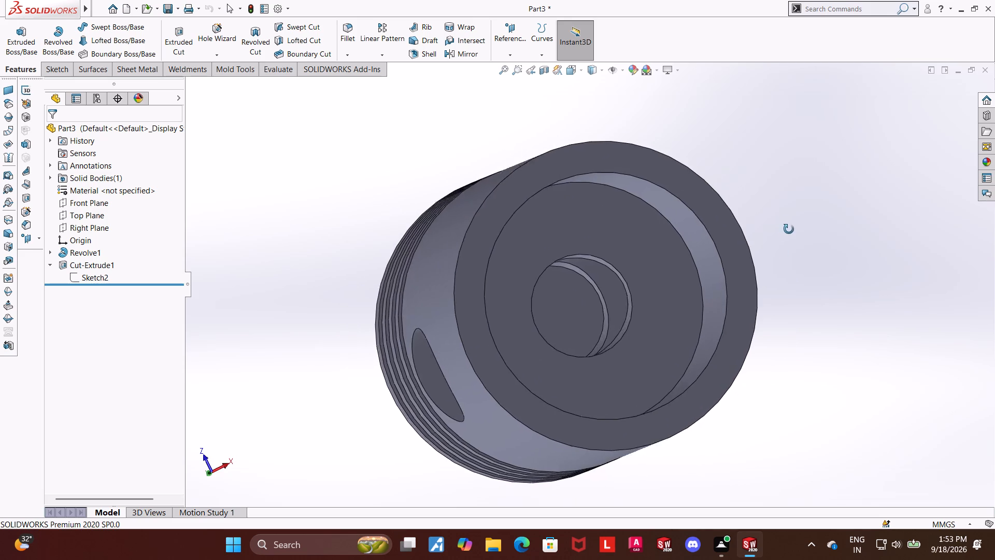
middle_drag(789, 229, 811, 380)
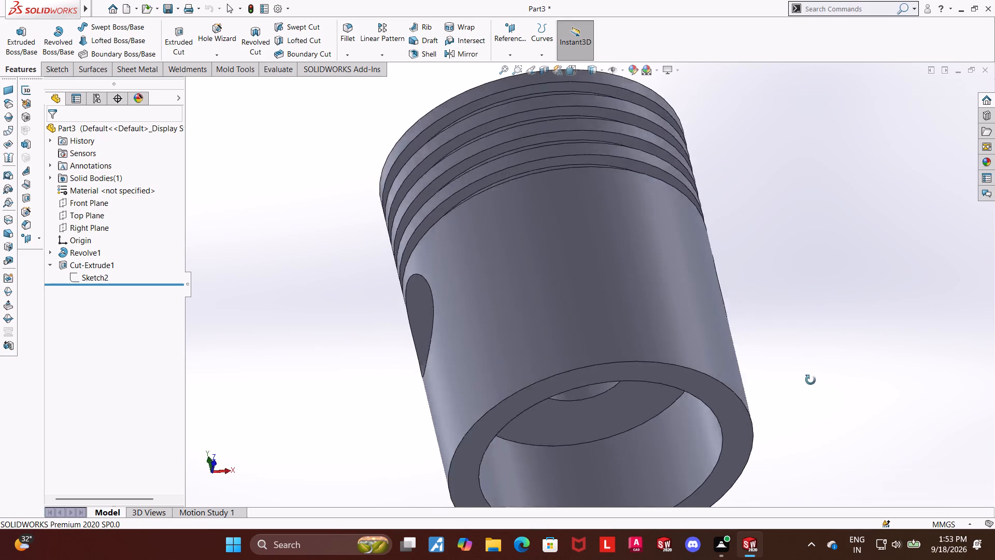
middle_drag(811, 380, 801, 251)
middle_drag(789, 186, 813, 304)
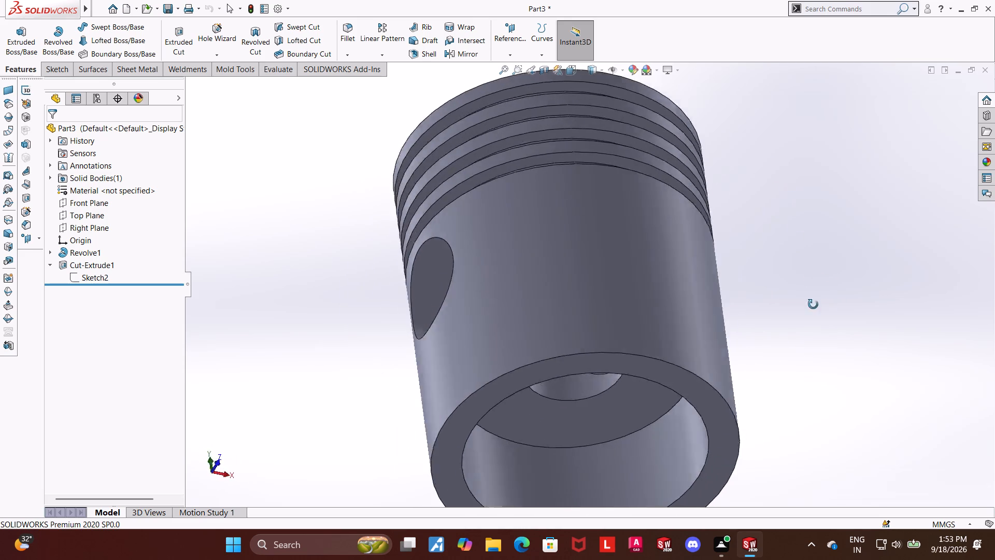
middle_drag(813, 304, 788, 425)
scroll(684, 296, up, 3)
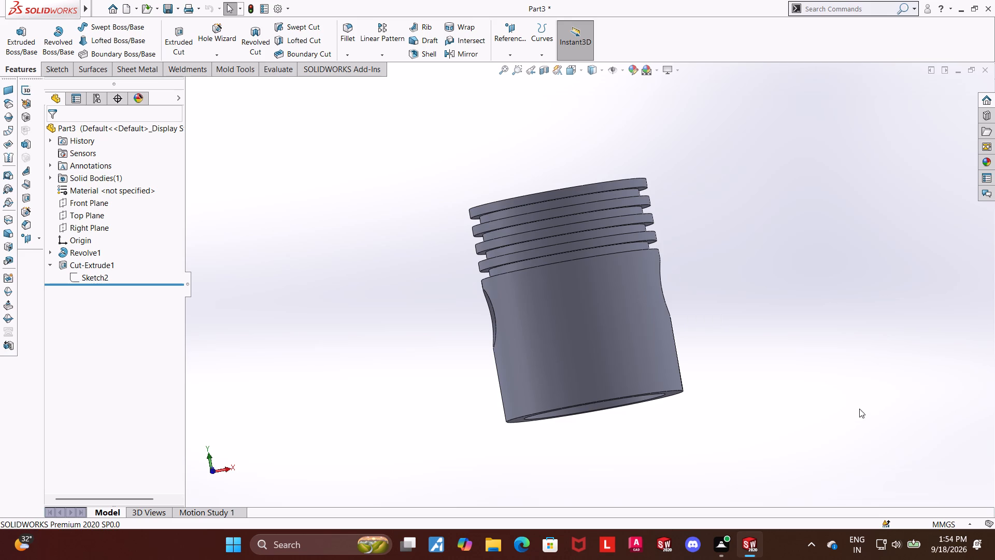
Examine the piston's underside straight on and obliquely, checking the recessed inner face and central circular opening.
middle_drag(850, 398, 805, 155)
middle_drag(795, 191, 813, 226)
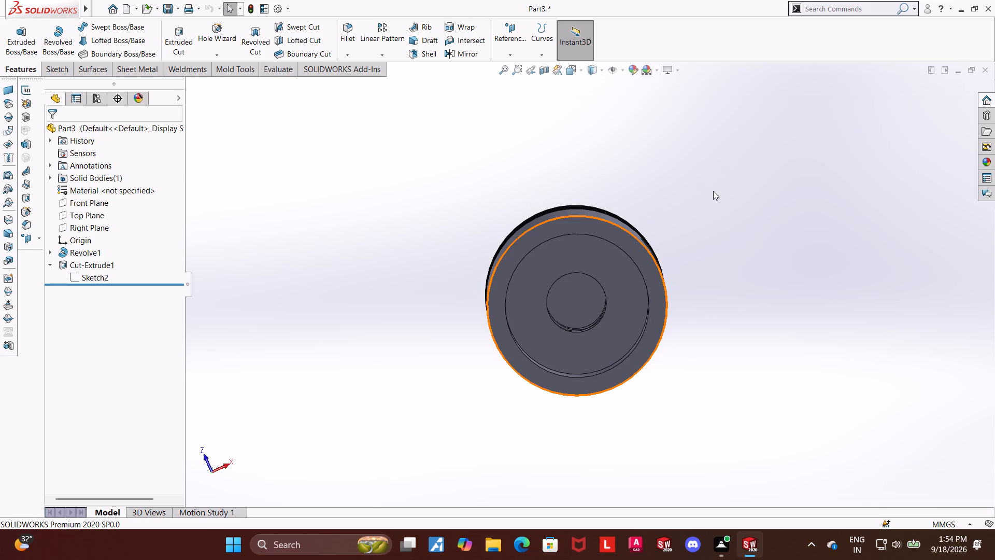
middle_drag(714, 191, 731, 180)
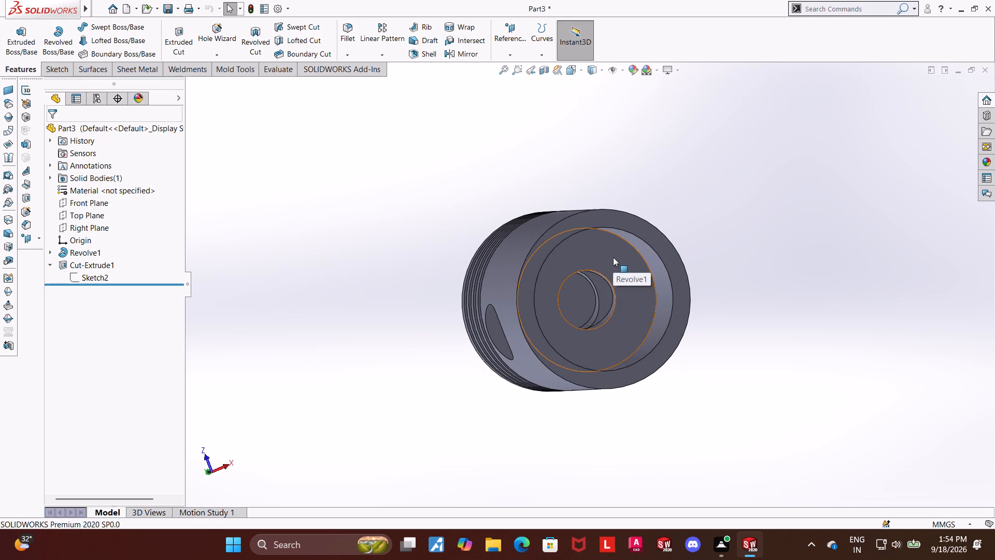
middle_drag(795, 270, 792, 272)
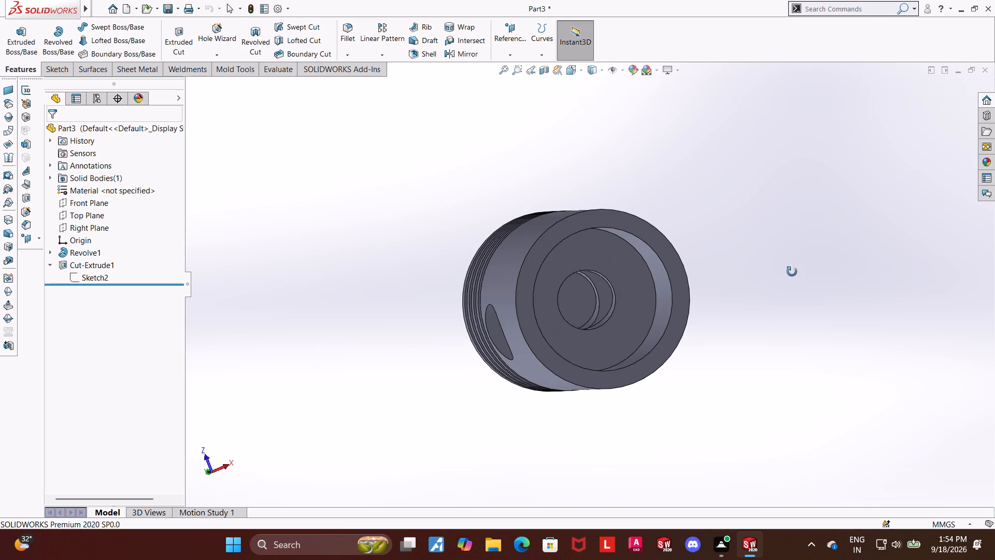
middle_drag(792, 272, 777, 276)
middle_drag(779, 276, 800, 279)
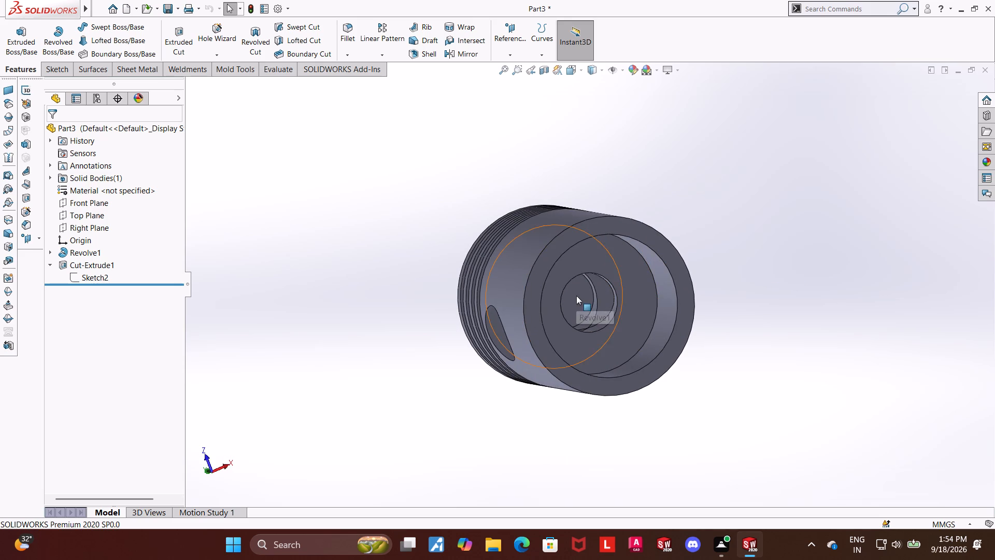
middle_drag(830, 273, 818, 354)
middle_drag(774, 222, 754, 186)
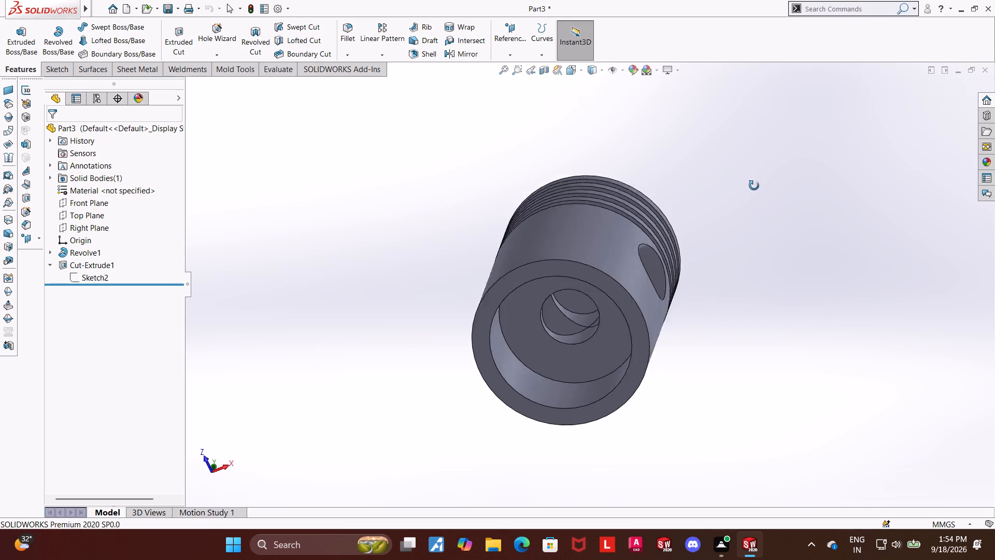
middle_drag(754, 186, 773, 255)
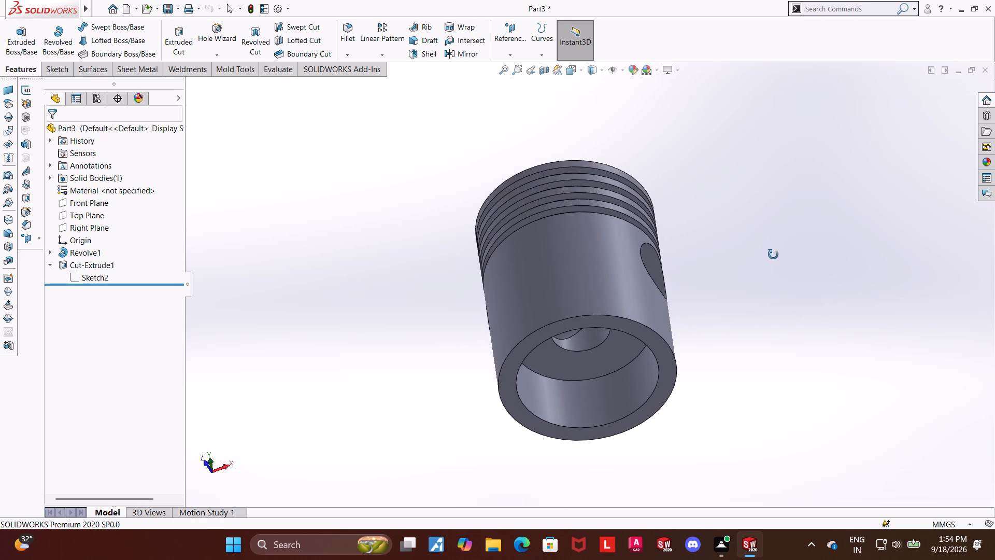
middle_drag(773, 255, 775, 256)
middle_drag(713, 273, 719, 219)
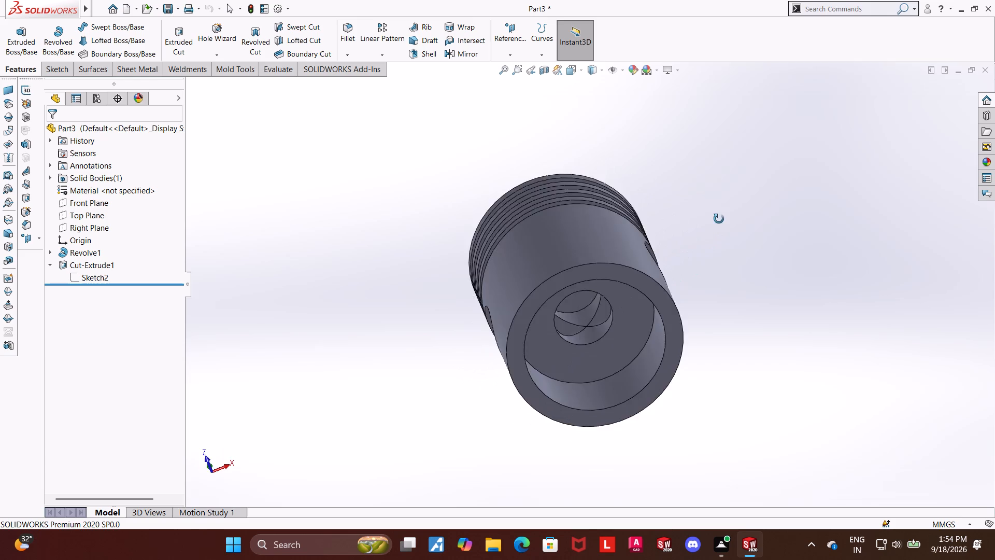
middle_drag(719, 219, 714, 175)
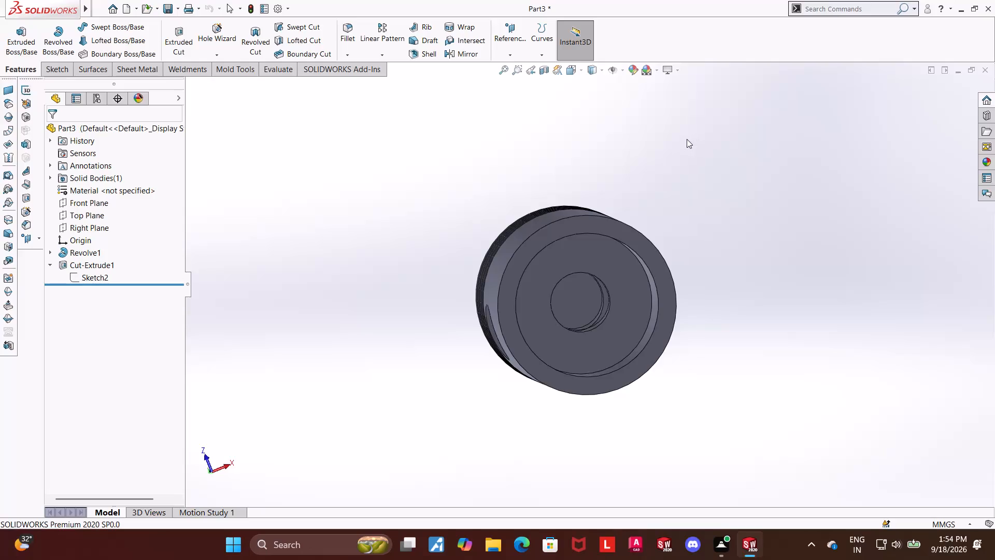
Inspect the skirt opening and inner bore close up, and check the pin hole and ring grooves from the outside.
scroll(647, 143, down, 3)
scroll(685, 285, up, 4)
scroll(582, 381, down, 5)
middle_drag(866, 262, 845, 320)
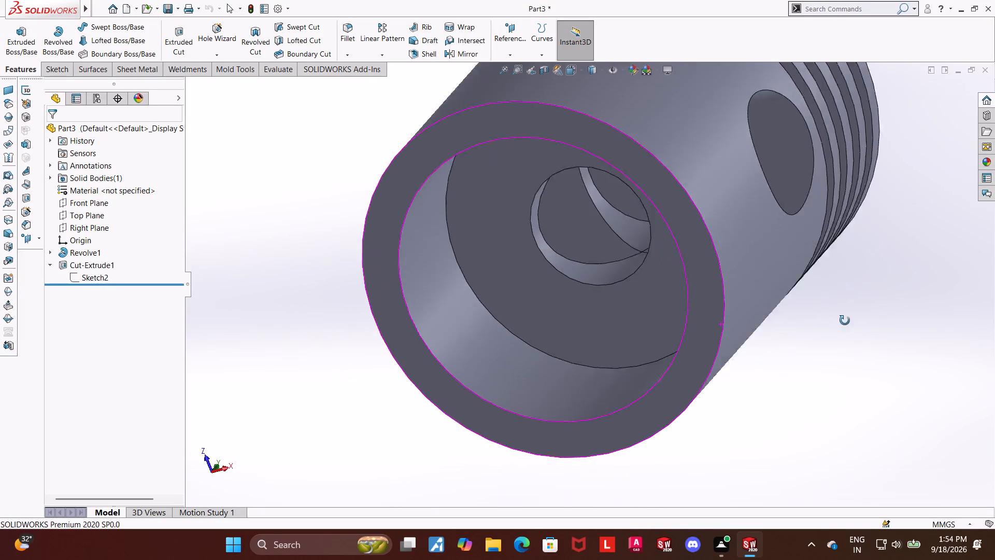
middle_drag(845, 320, 852, 315)
scroll(852, 315, up, 1)
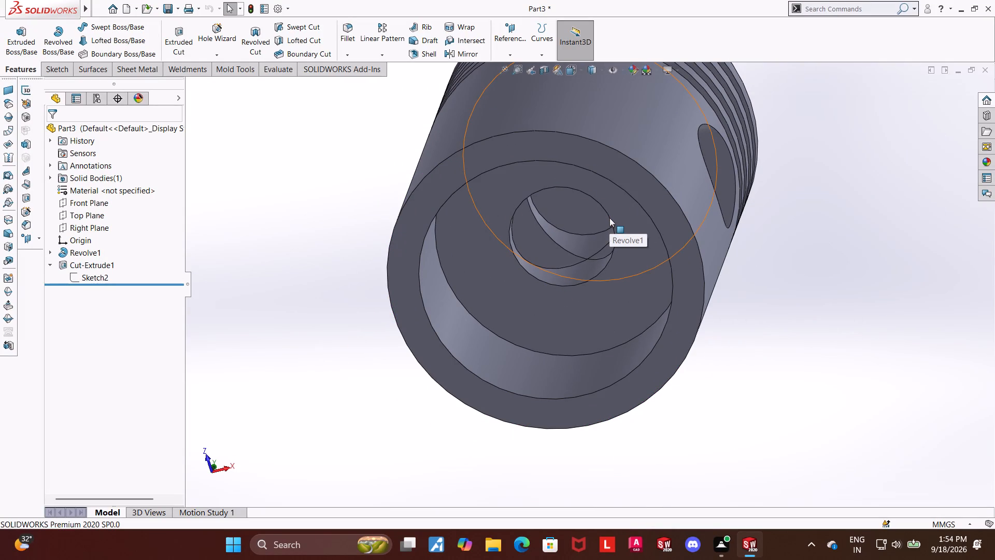
middle_drag(809, 186, 821, 295)
scroll(822, 294, up, 4)
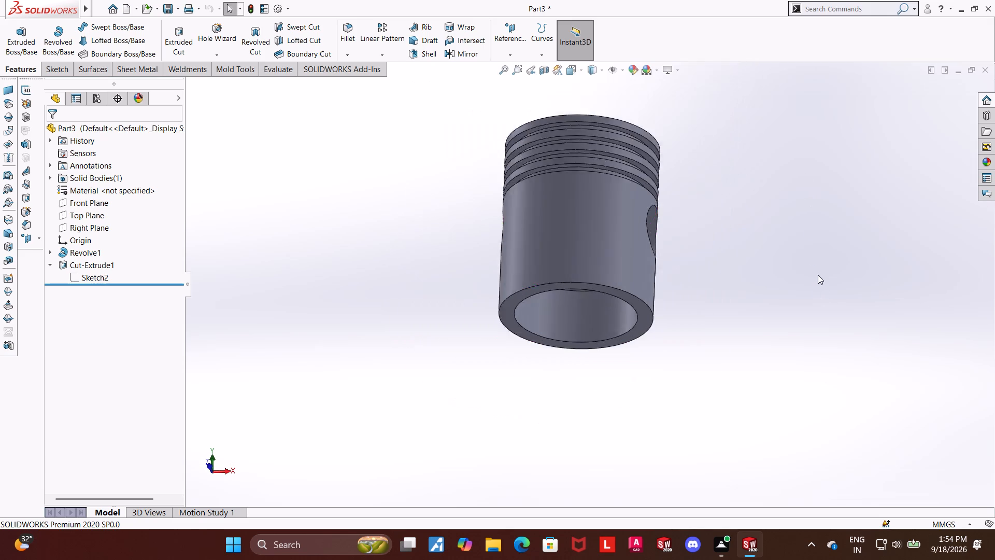
scroll(818, 275, up, 3)
middle_drag(657, 232, 771, 312)
scroll(673, 211, down, 2)
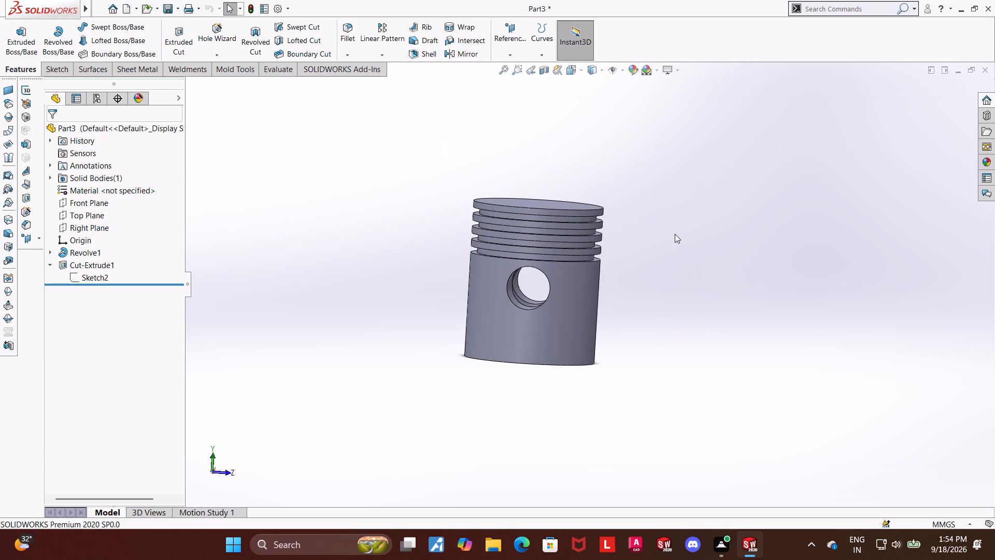
scroll(626, 223, down, 1)
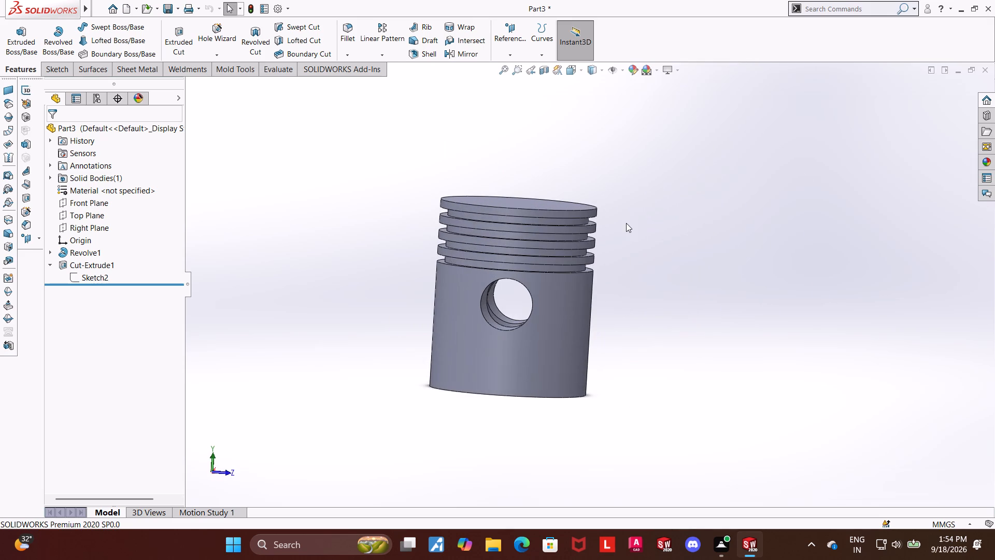
middle_drag(657, 232, 634, 250)
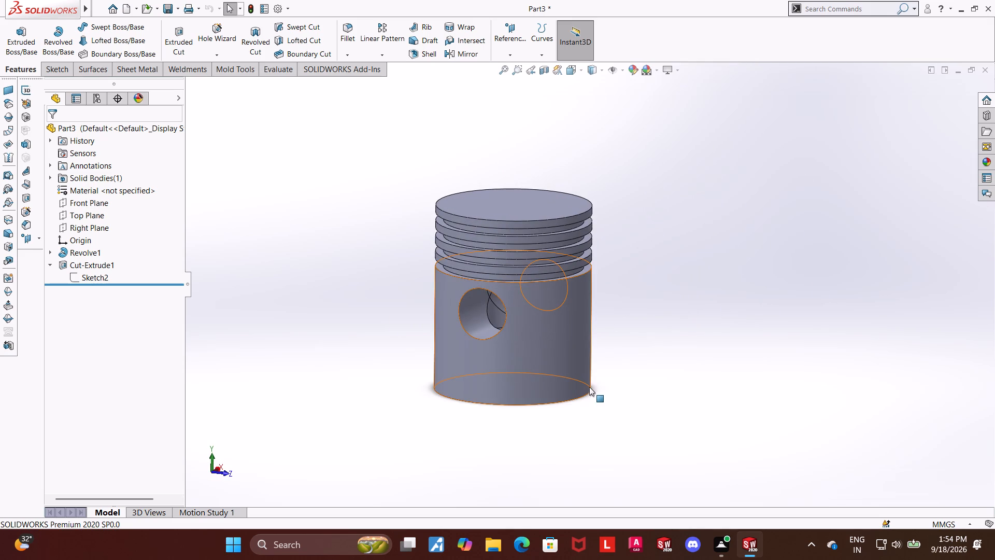
Chamfer the inner circular edge at the bottom of the piston skirt, 2 mm at 45 degrees.
scroll(548, 420, down, 3)
middle_drag(655, 420, 694, 266)
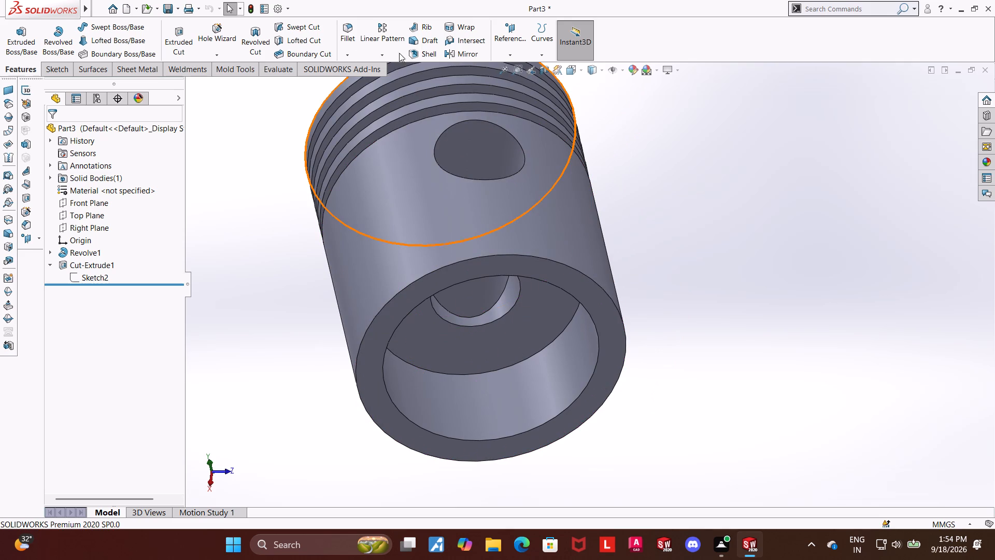
click(354, 59)
click(352, 79)
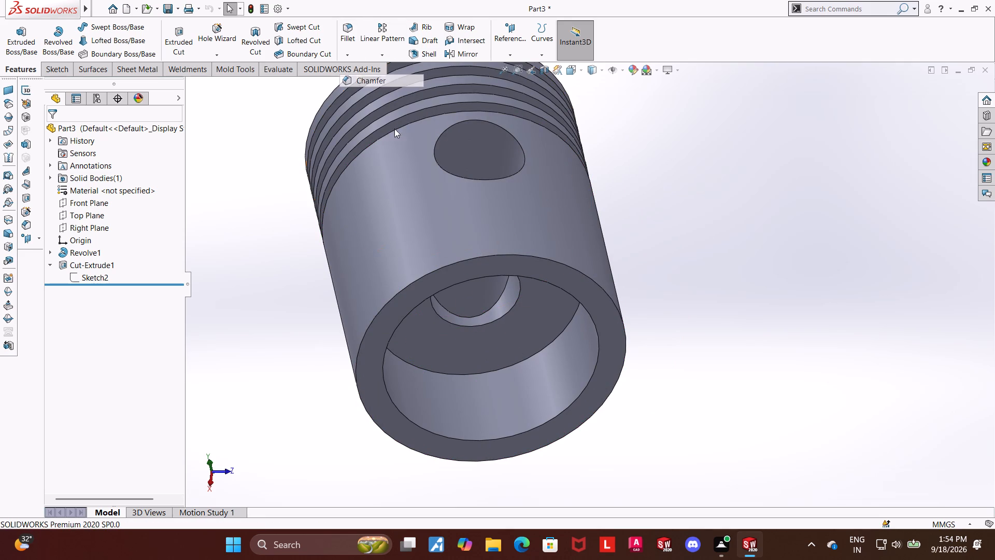
double_click(596, 328)
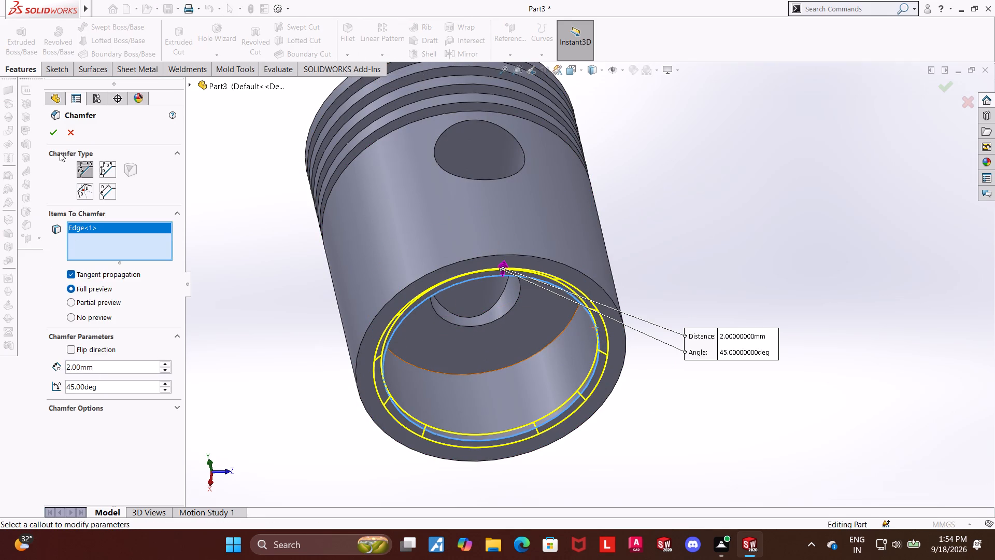
click(54, 131)
click(766, 178)
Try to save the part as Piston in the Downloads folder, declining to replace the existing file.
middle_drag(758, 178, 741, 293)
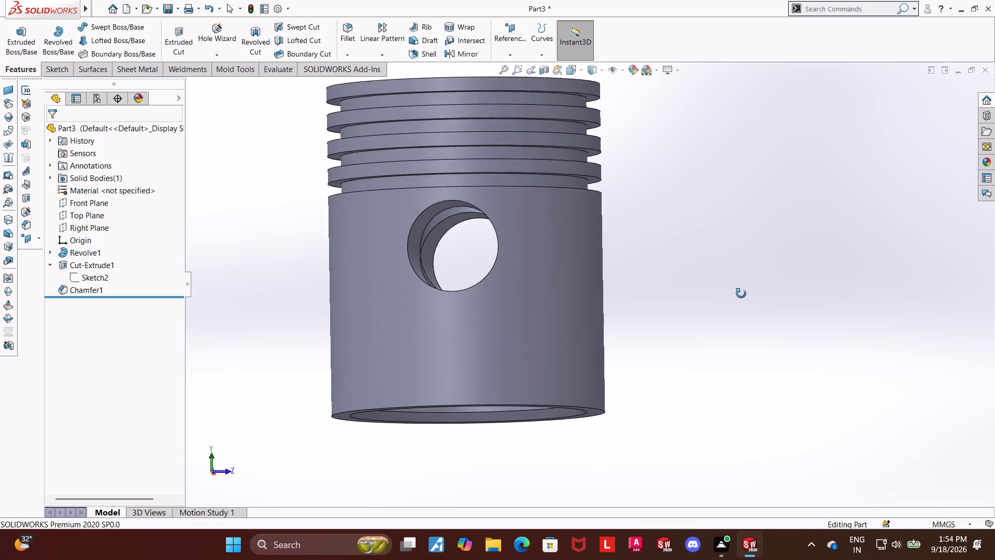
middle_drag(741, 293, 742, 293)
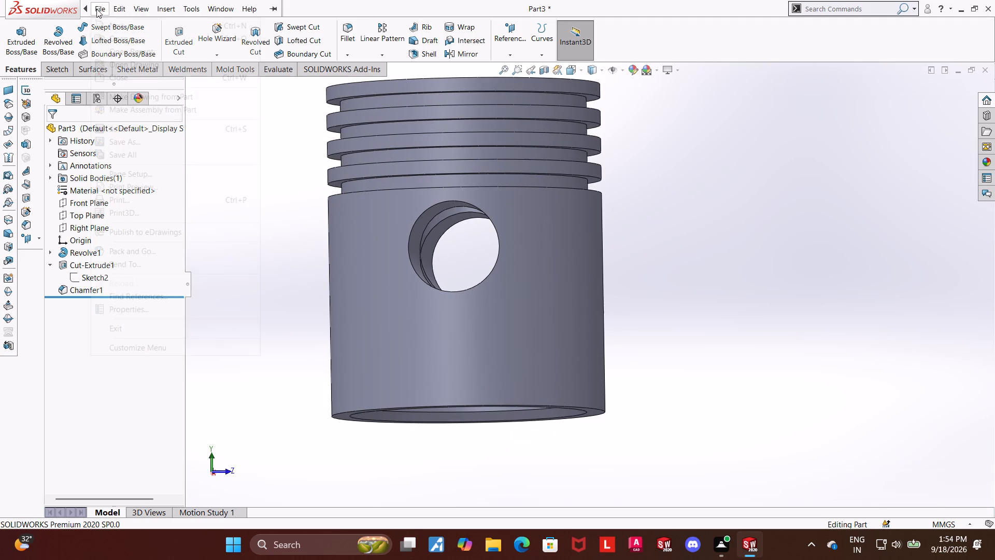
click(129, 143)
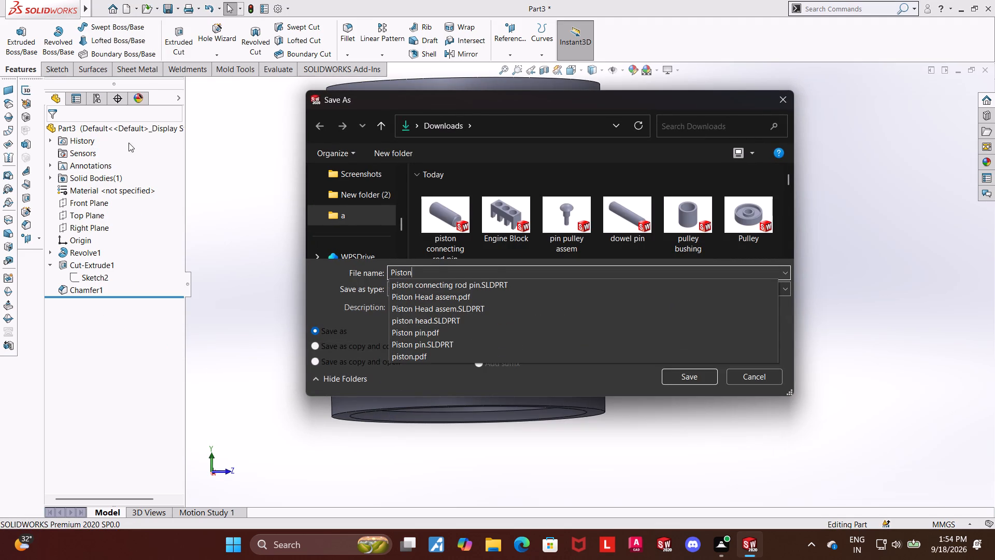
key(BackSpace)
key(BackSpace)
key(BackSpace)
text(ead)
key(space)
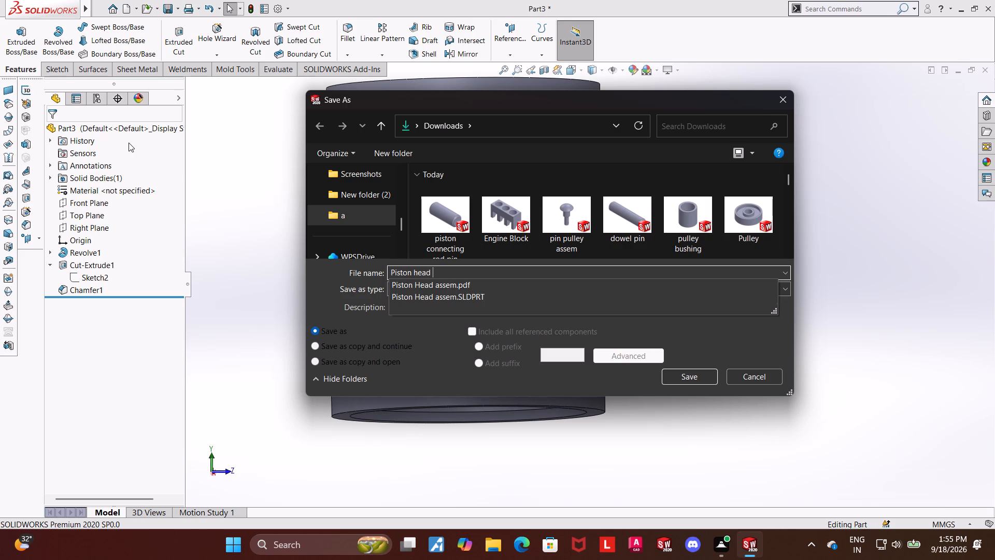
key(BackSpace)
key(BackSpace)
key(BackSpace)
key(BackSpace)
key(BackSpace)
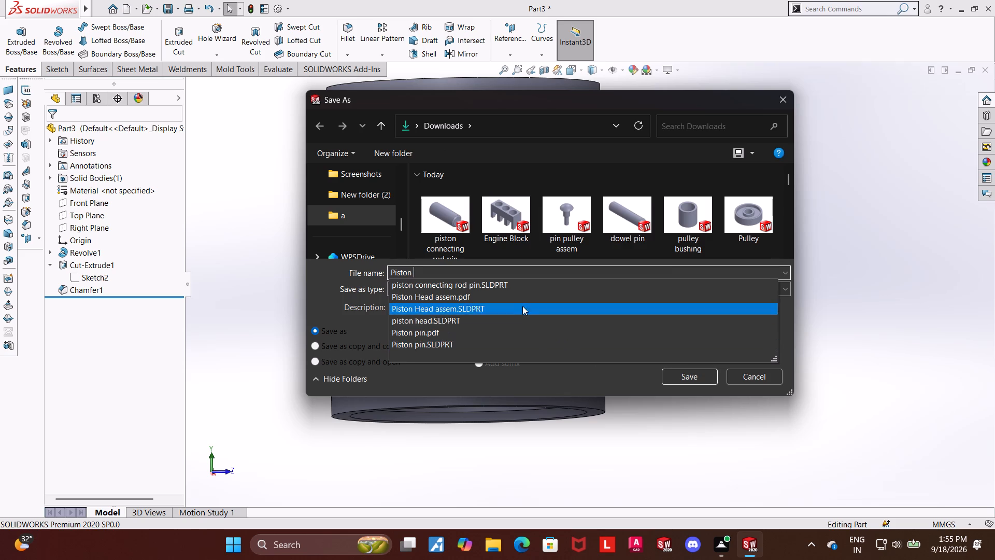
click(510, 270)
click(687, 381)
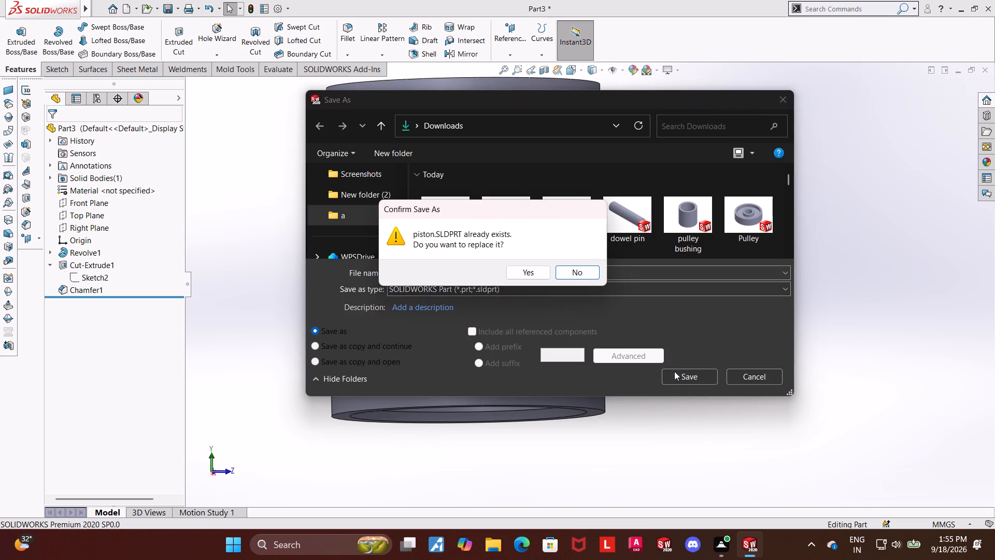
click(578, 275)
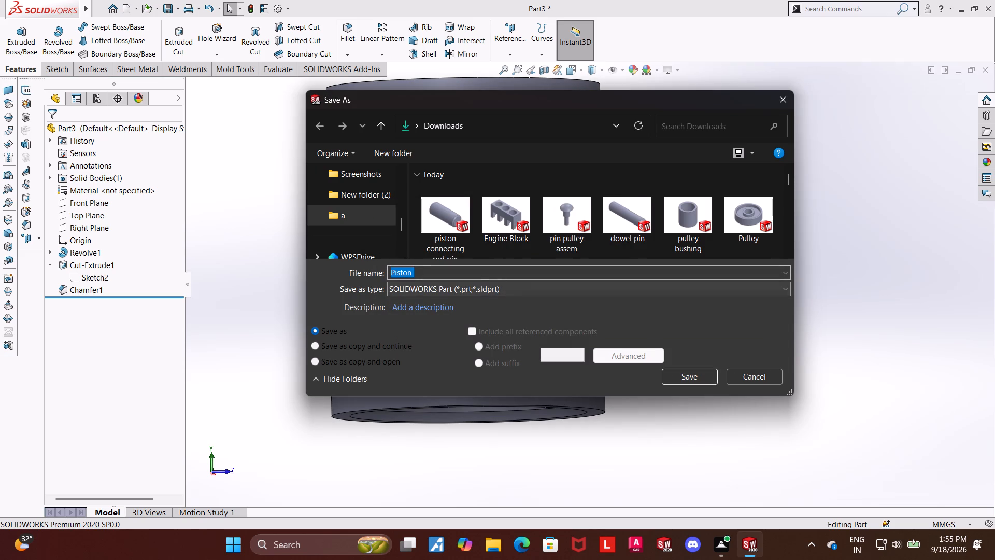
Save the piston part in the Downloads folder under the name "piston top head".
click(485, 270)
click(411, 273)
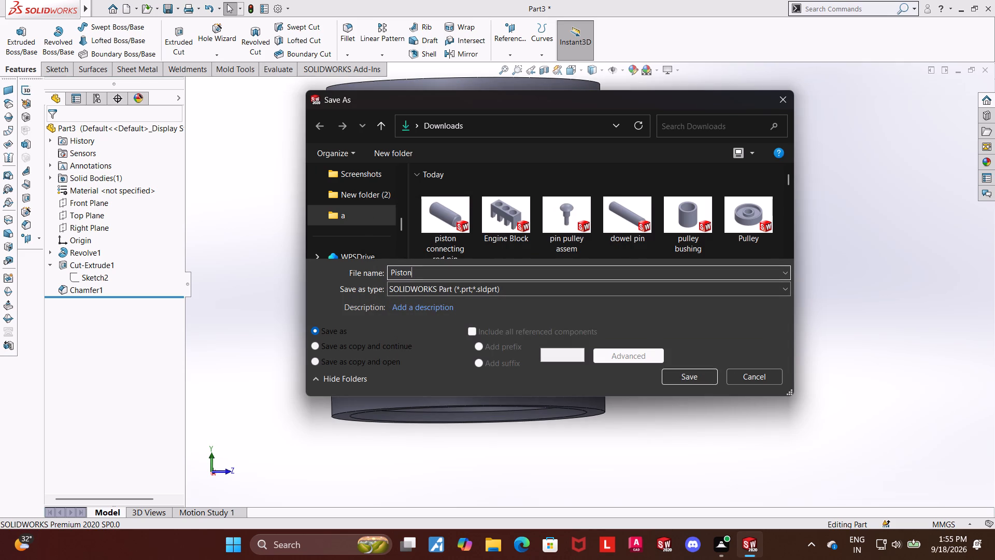
key(BackSpace)
key(BackSpace)
key(BackSpace)
key(BackSpace)
key(BackSpace)
key(BackSpace)
key(BackSpace)
key(BackSpace)
key(BackSpace)
key(BackSpace)
key(BackSpace)
key(BackSpace)
key(BackSpace)
key(BackSpace)
text(pistomn)
key(BackSpace)
key(BackSpace)
key(space)
text(n)
key(BackSpace)
key(BackSpace)
text(n top head)
click(704, 377)
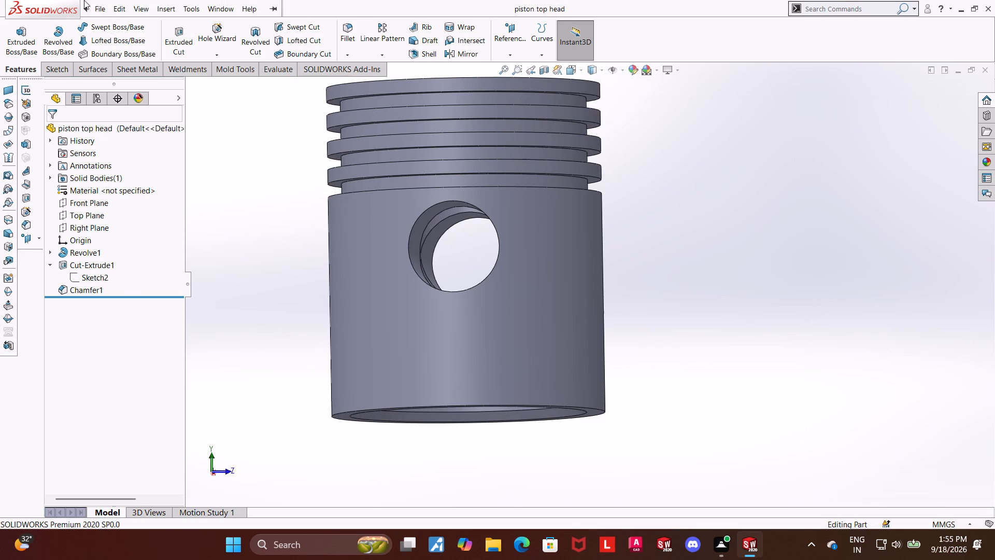
Create a new part document and start a sketch on the Front Plane.
click(104, 24)
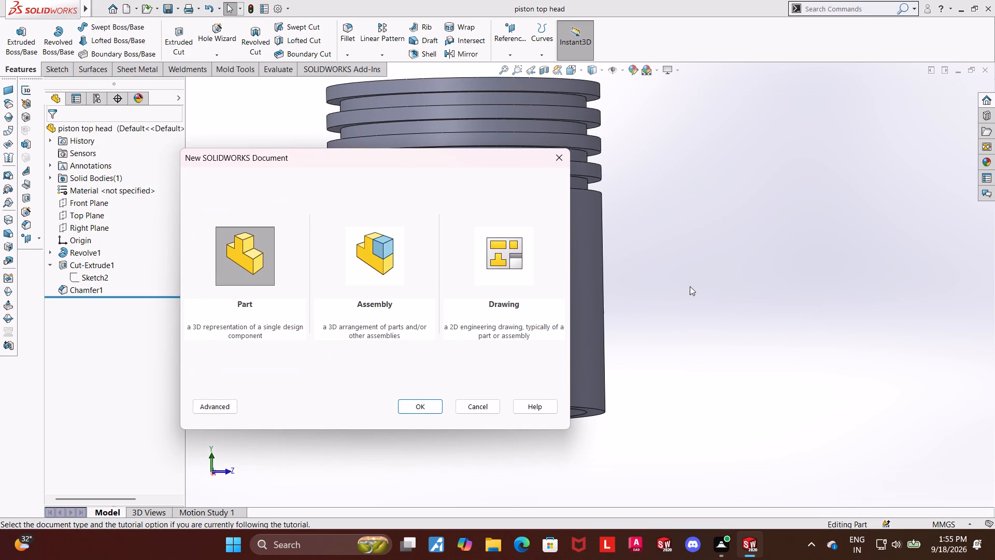
double_click(256, 254)
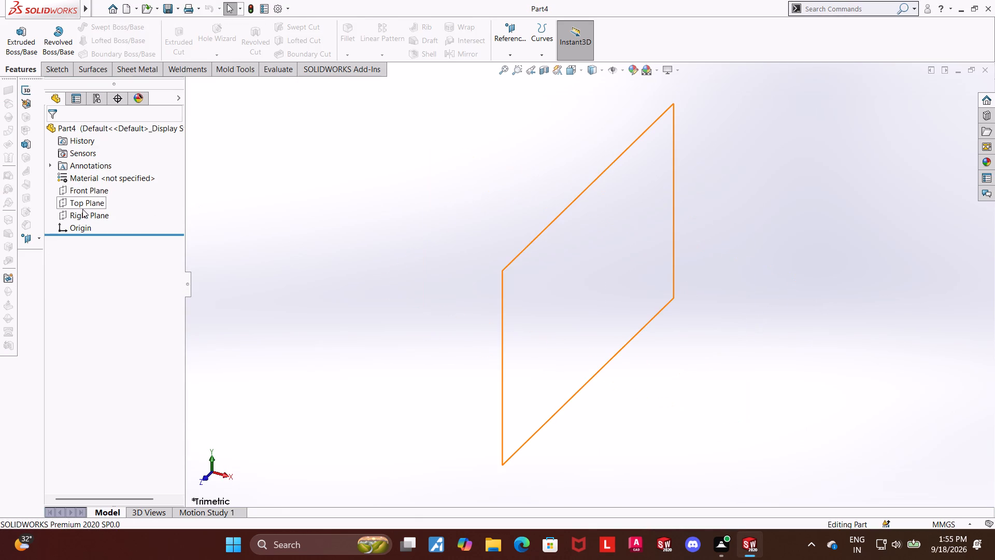
click(79, 183)
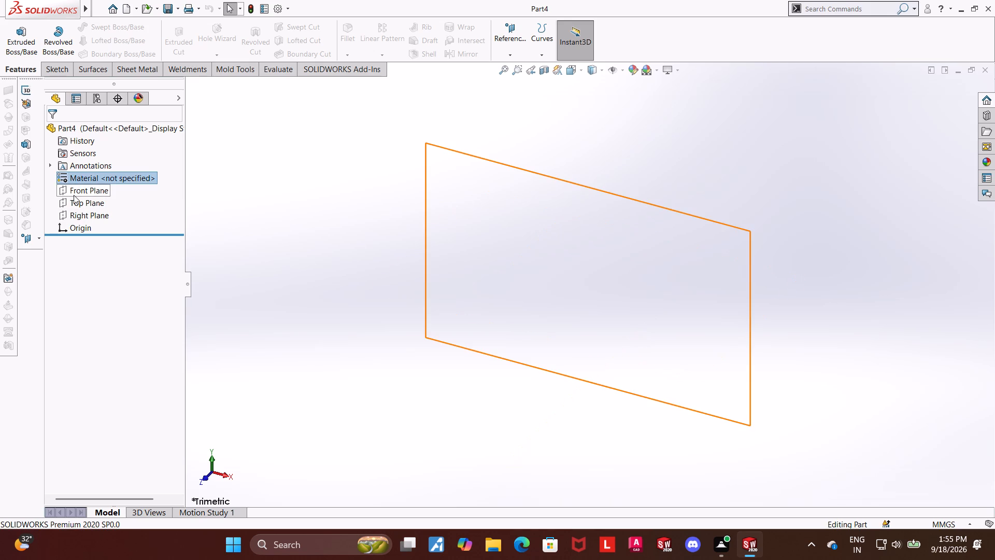
click(76, 189)
click(86, 169)
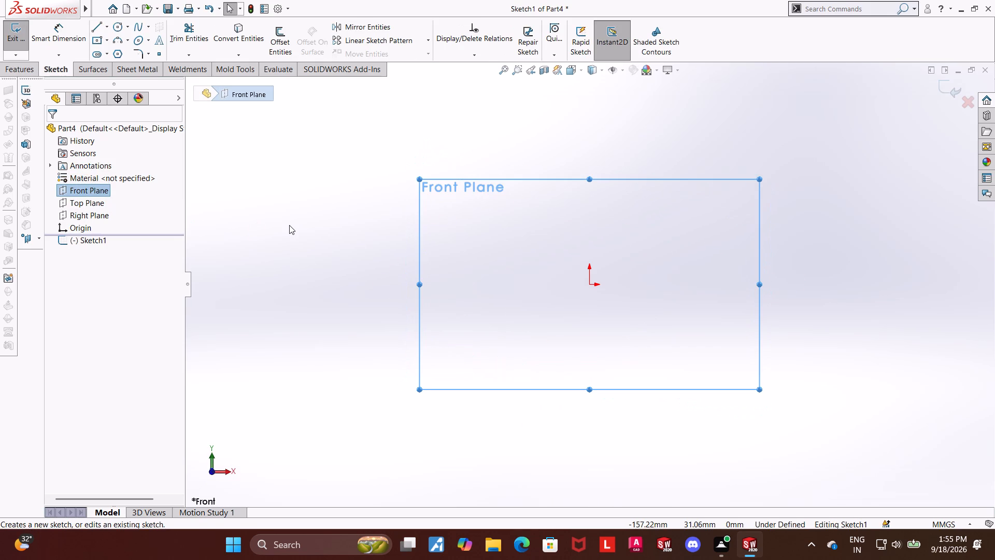
Draw a horizontal centerline about 129 mm long from the origin toward negative X.
click(105, 29)
click(113, 48)
click(590, 284)
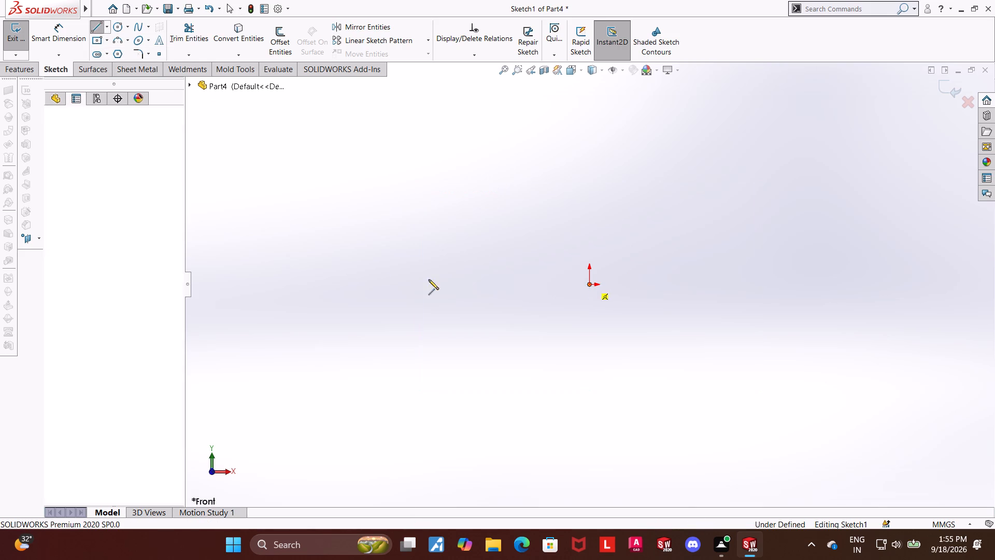
click(343, 282)
key(Escape)
key(Escape)
key(Escape)
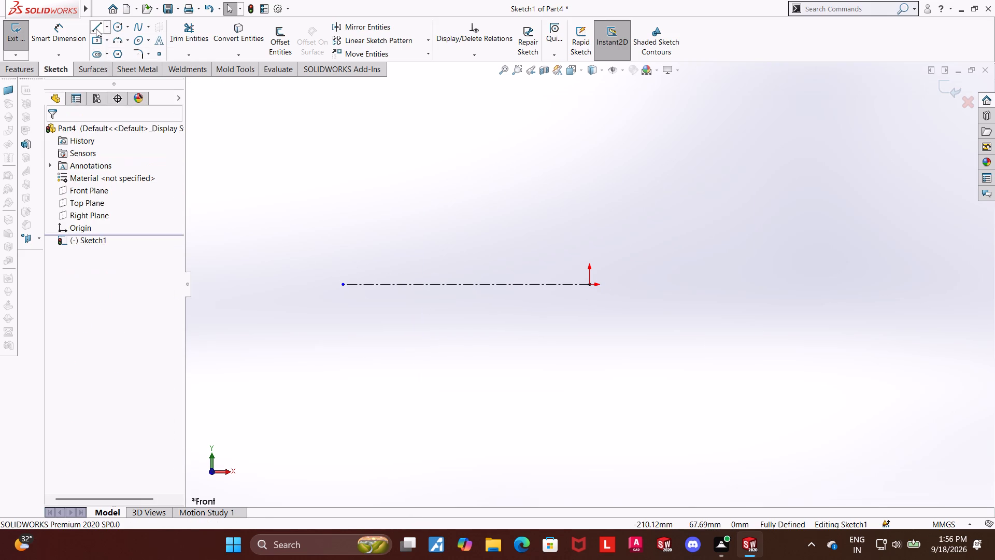
Sketch a closed stepped profile above the centerline from the origin, about 53 mm long, with heights of about 35 and 42 mm.
click(96, 27)
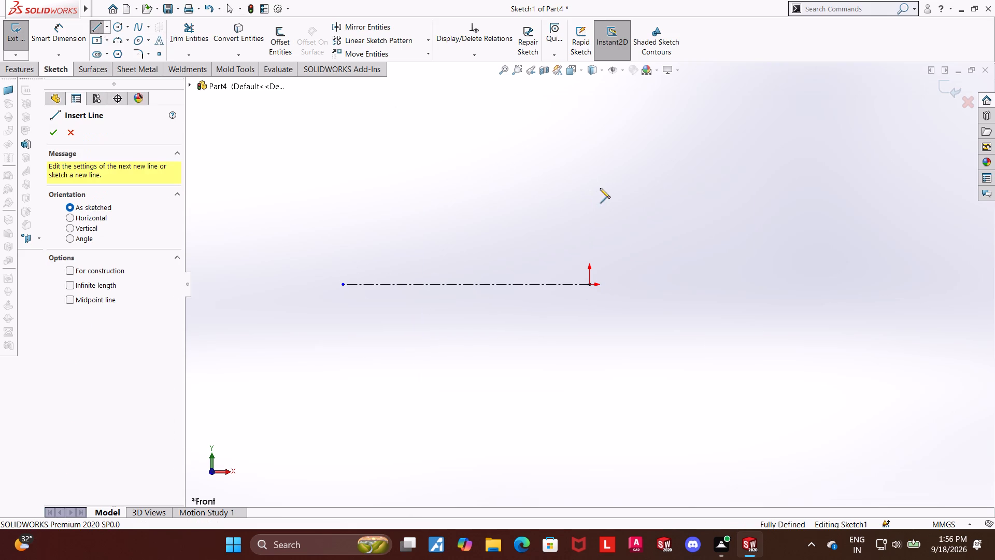
click(590, 284)
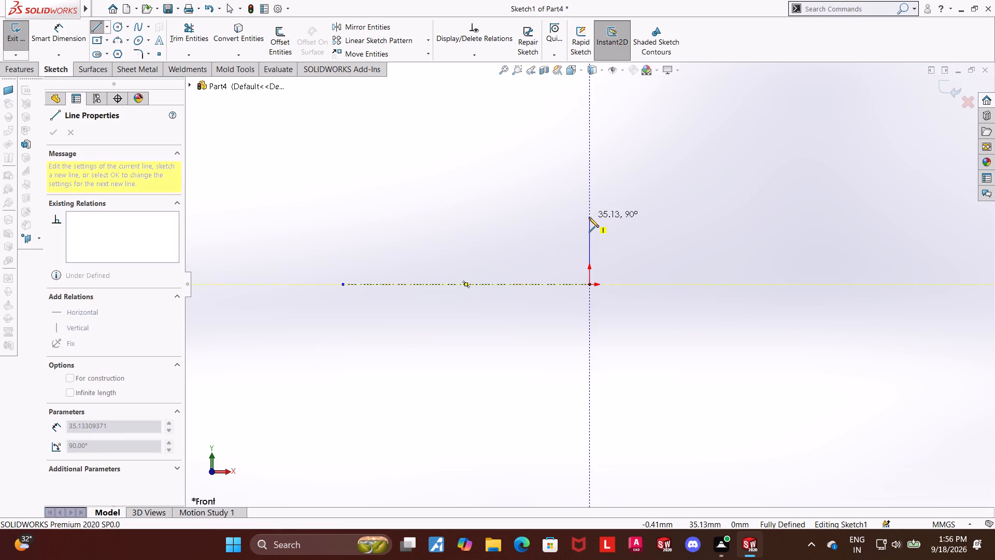
click(589, 217)
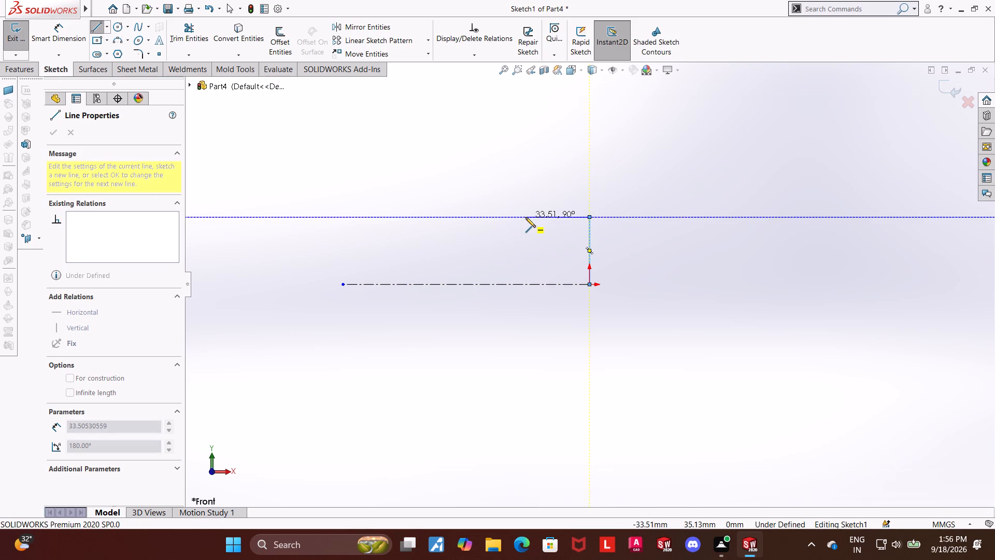
click(525, 217)
click(525, 204)
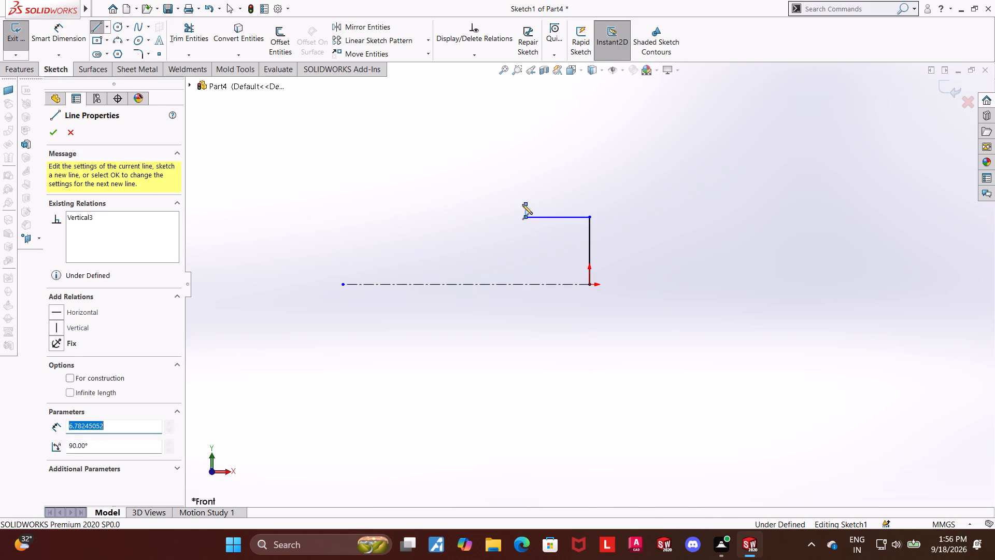
click(488, 204)
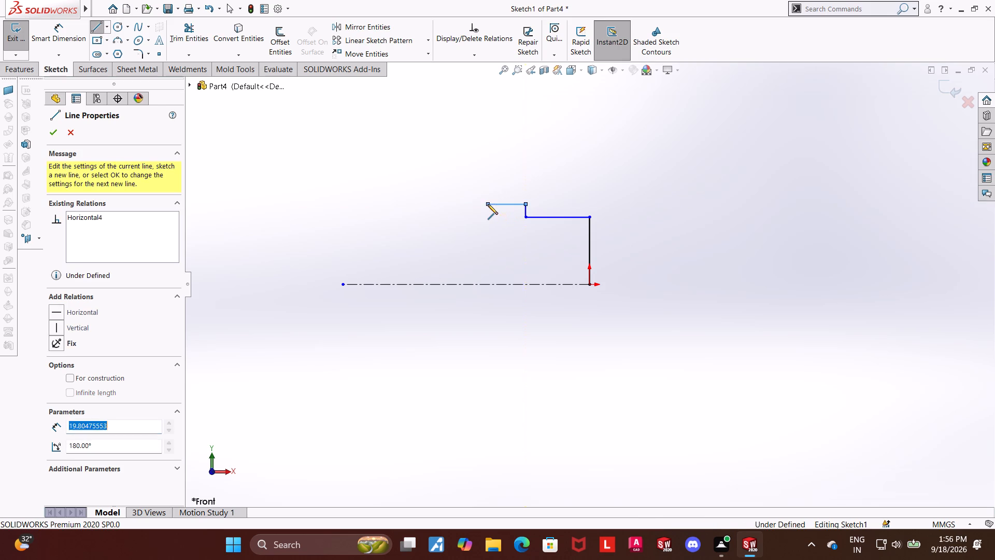
click(489, 284)
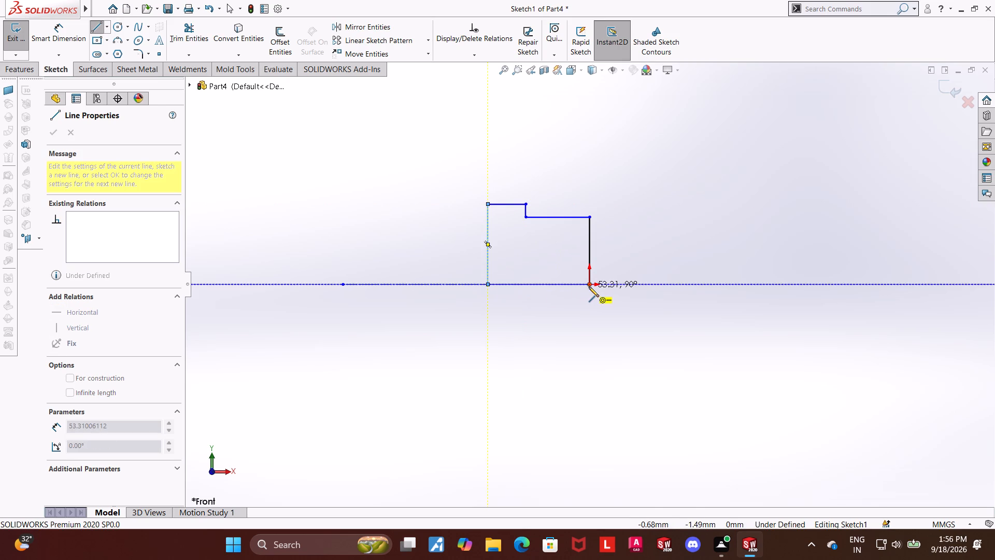
double_click(589, 287)
key(Escape)
key(Escape)
scroll(598, 239, down, 3)
scroll(603, 239, up, 2)
key(Escape)
key(Escape)
Dimension the short top edge of the profile's taller step to 14 mm.
click(74, 36)
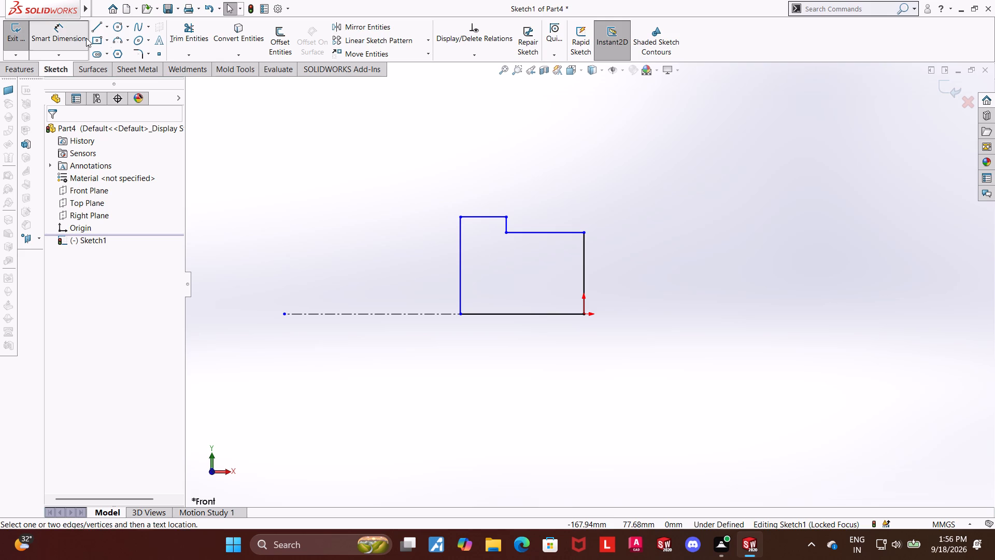
click(478, 215)
click(479, 199)
text(14)
key(Return)
key(Escape)
key(Escape)
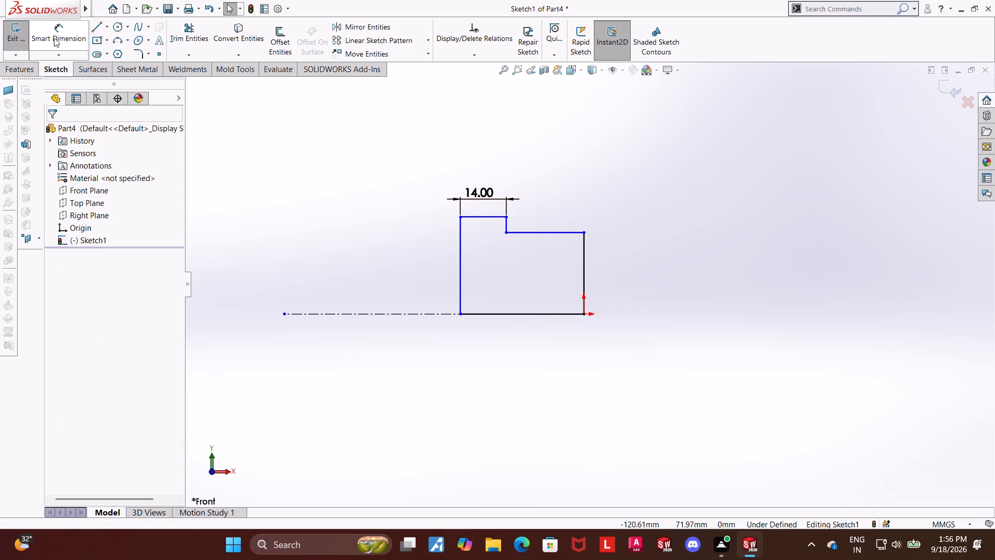
Dimension the height from the centerline to the taller step's top edge as 39 mm.
click(54, 38)
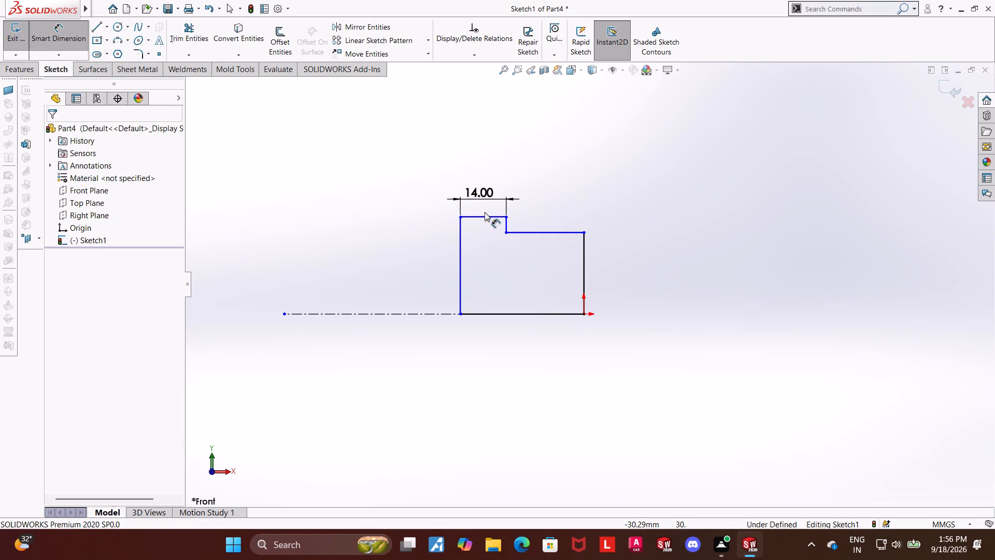
click(485, 212)
click(485, 215)
click(421, 314)
click(354, 267)
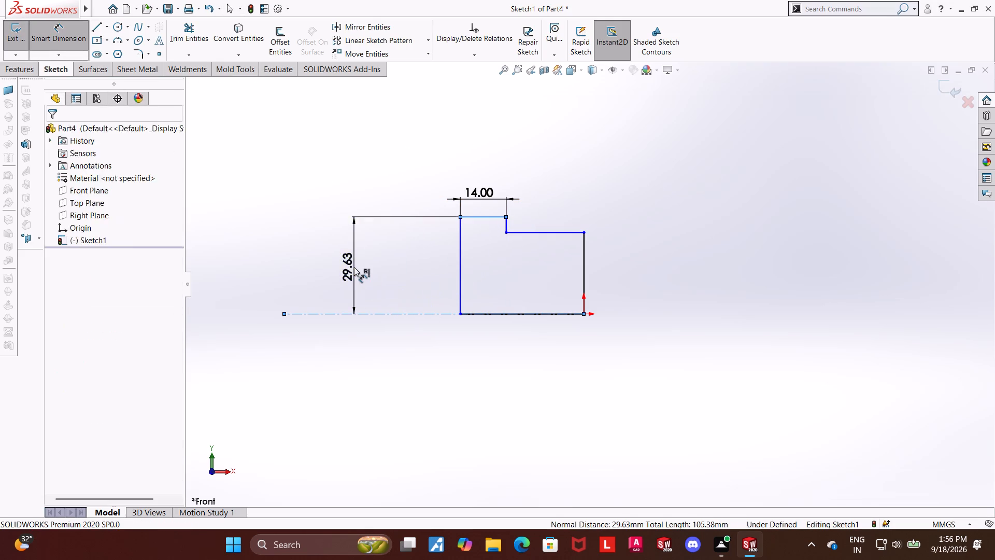
text(39)
key(Return)
key(Escape)
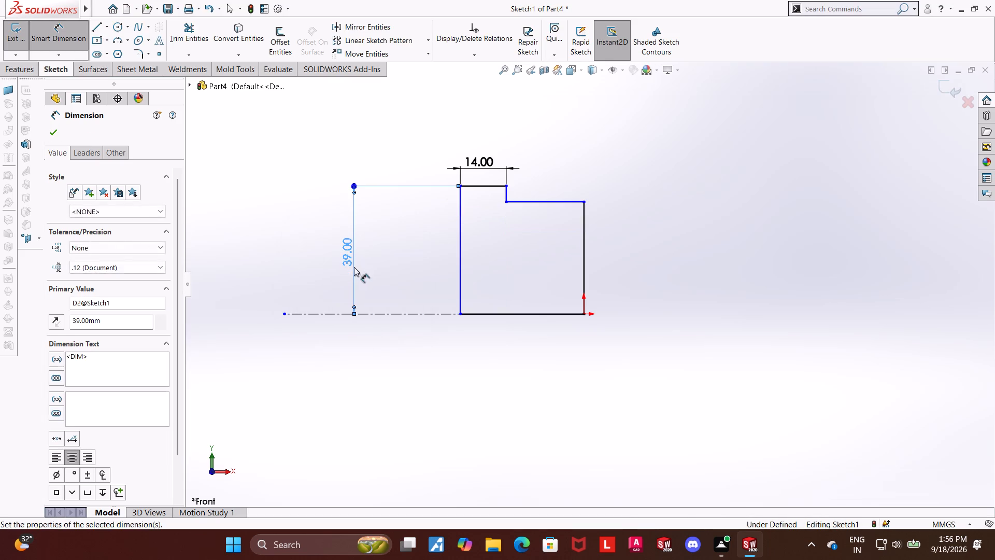
key(Escape)
Dimension the height from the profile's bottom line to the lower step's top edge as 35 mm.
click(72, 36)
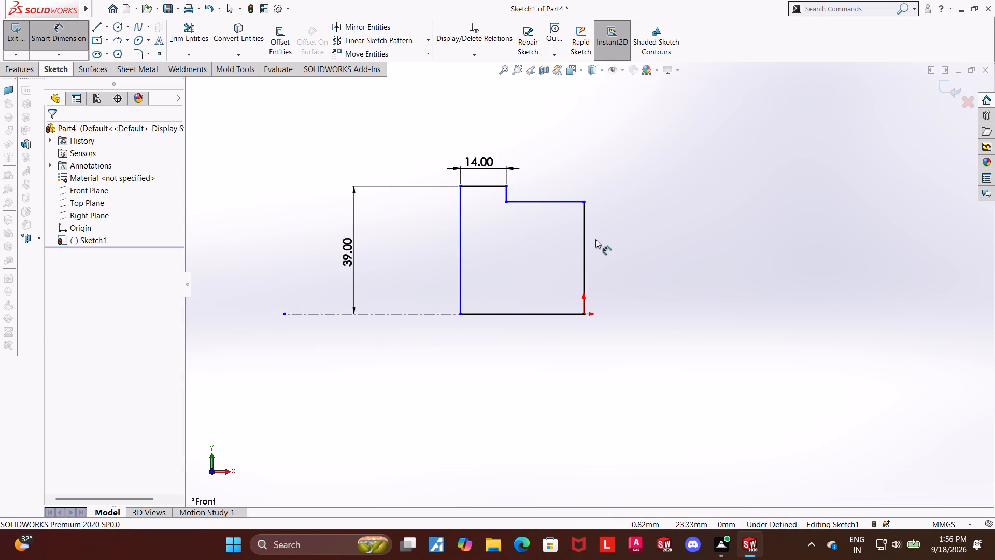
click(558, 202)
click(503, 312)
click(403, 281)
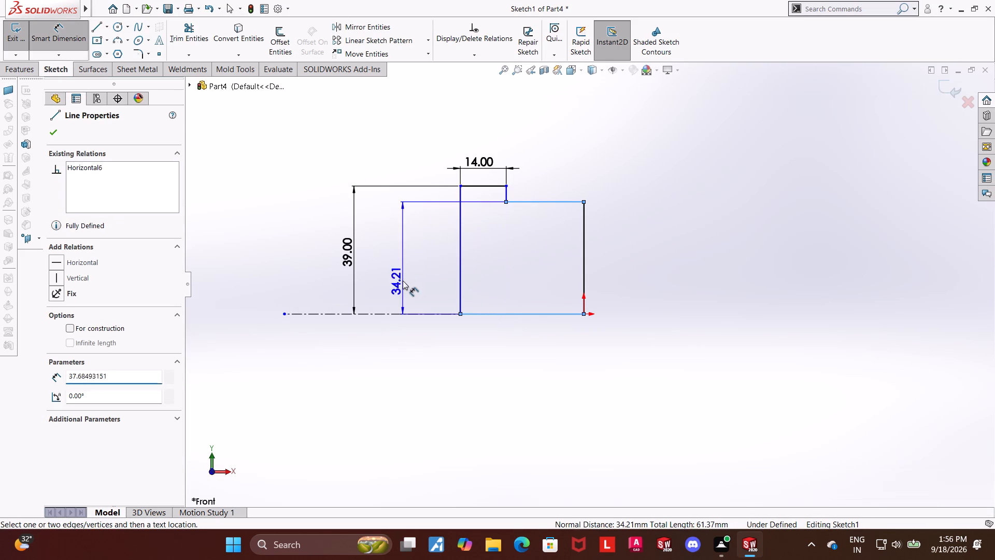
key(3)
key(5)
key(Return)
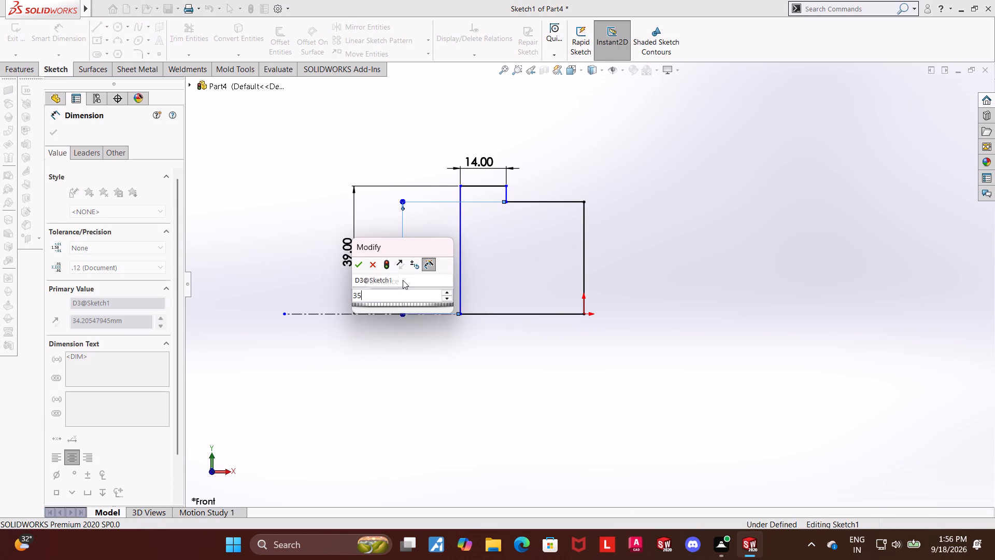
key(Escape)
key(Escape)
key(Escape)
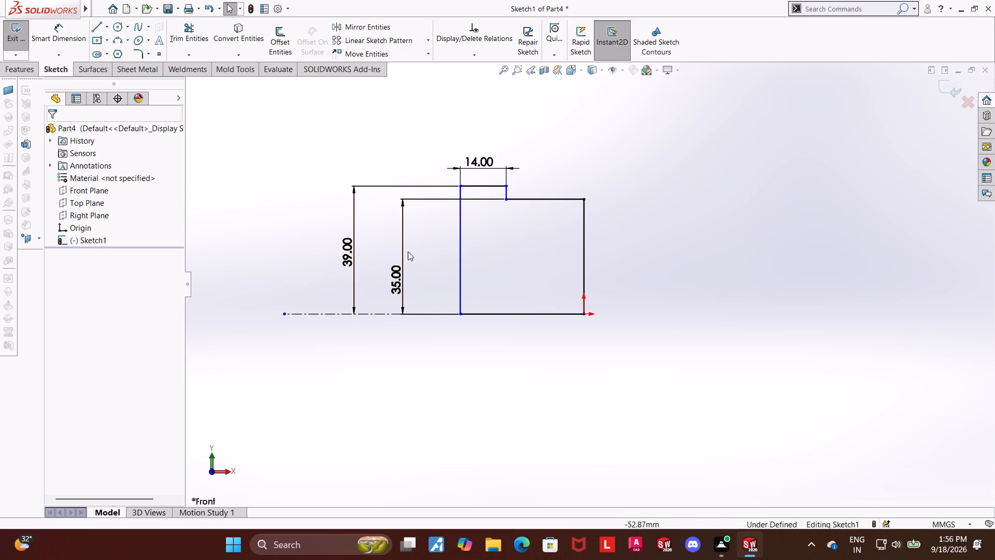
Set the height from the centerline to the taller step's top edge to 39/2, giving 19.5 mm.
scroll(375, 263, down, 2)
double_click(362, 253)
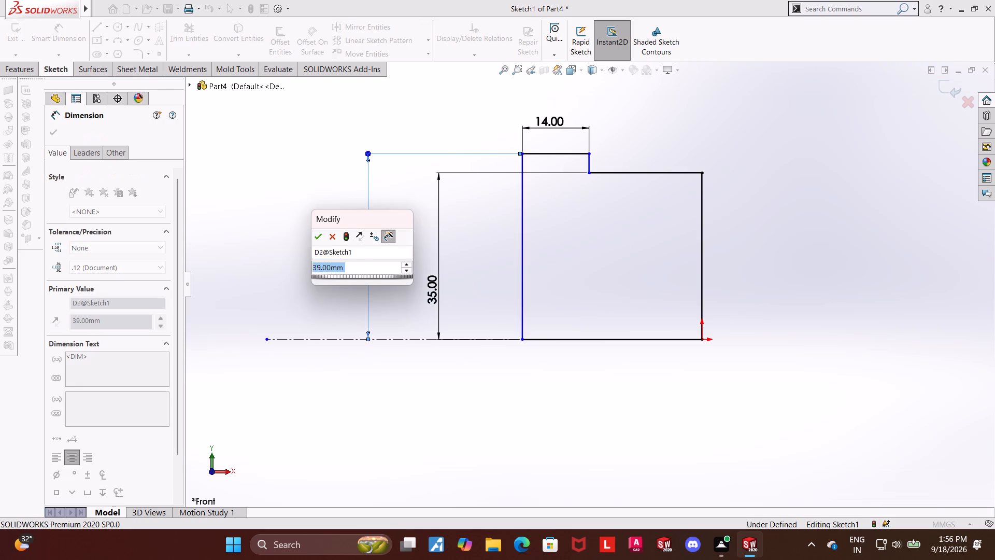
key(3)
key(BackSpace)
key(9)
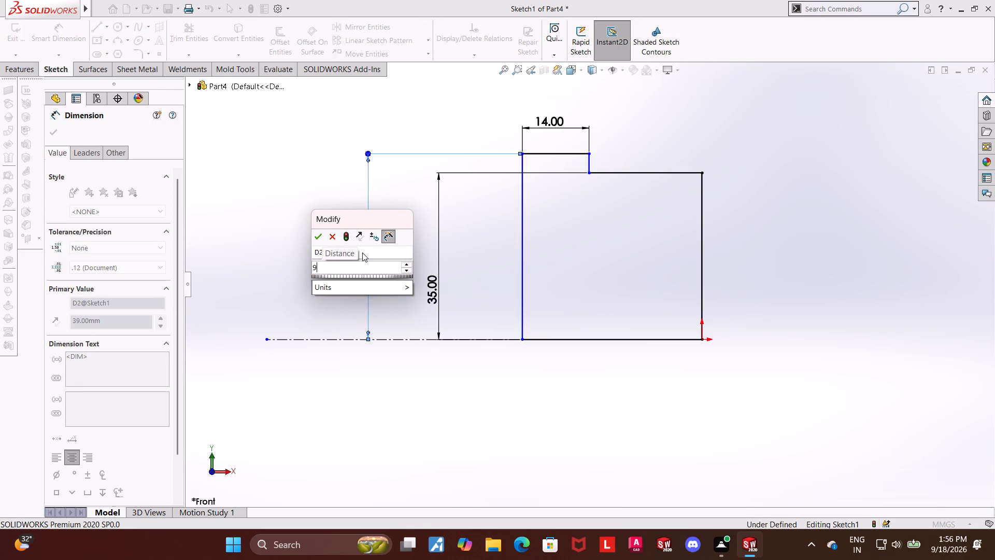
key(BackSpace)
text(39/2)
key(Return)
key(Escape)
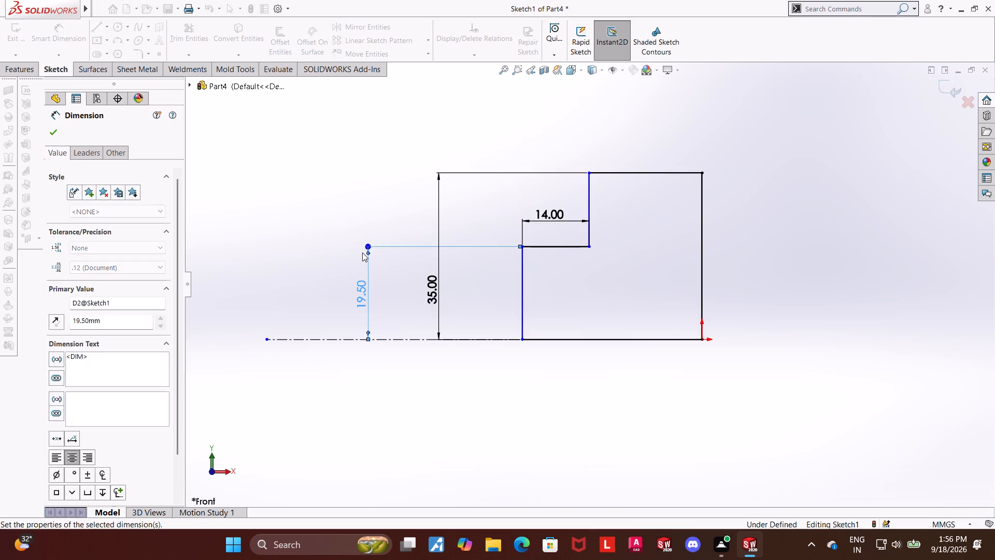
key(Escape)
Set the height from the centerline to the lower step's top edge to 35/2, giving 17.5 mm.
double_click(437, 295)
text(35/2)
key(Return)
key(Escape)
key(Escape)
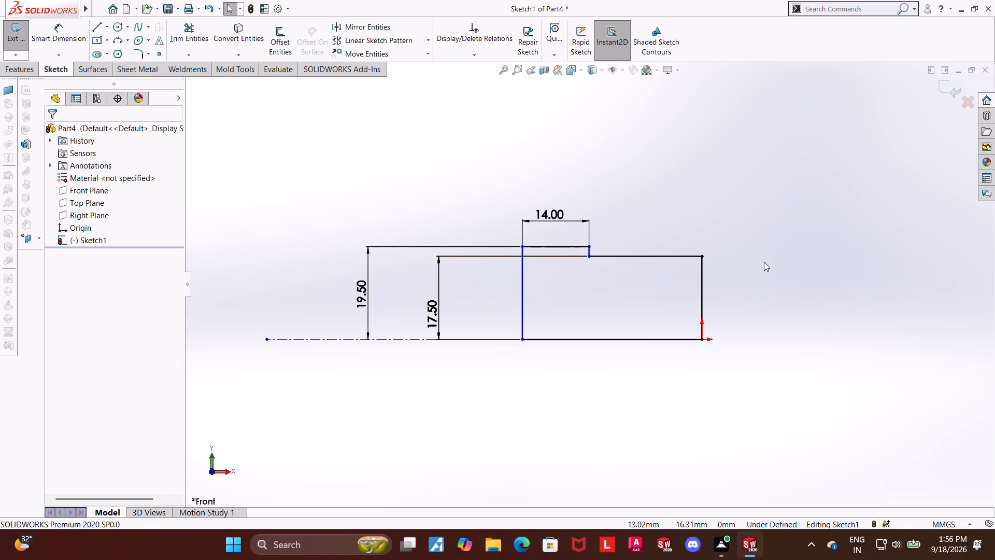
Dimension the horizontal distance from the short step line to the profile's vertical edge at the origin as 24 mm.
scroll(751, 262, down, 2)
scroll(655, 256, down, 2)
key(Escape)
key(Escape)
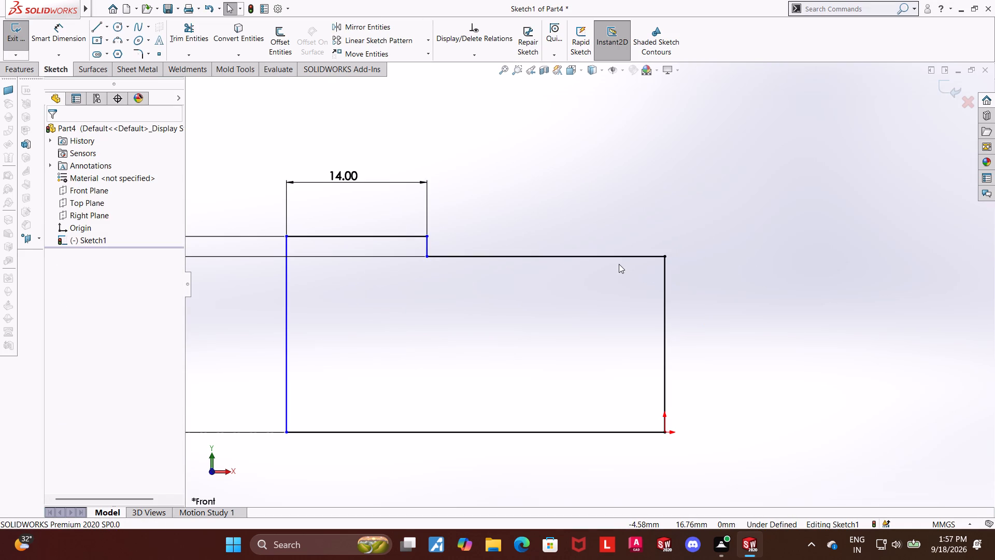
scroll(619, 264, up, 3)
click(73, 39)
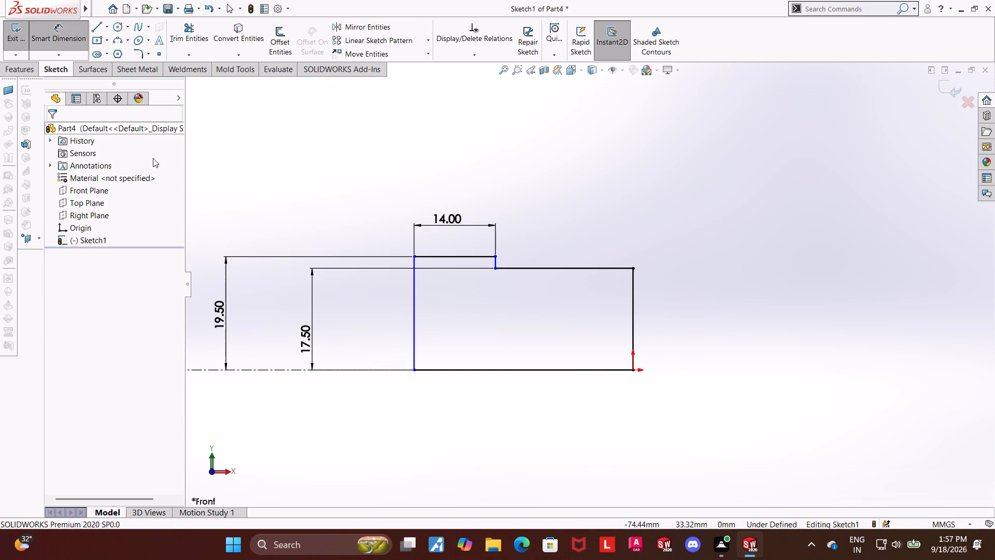
click(497, 260)
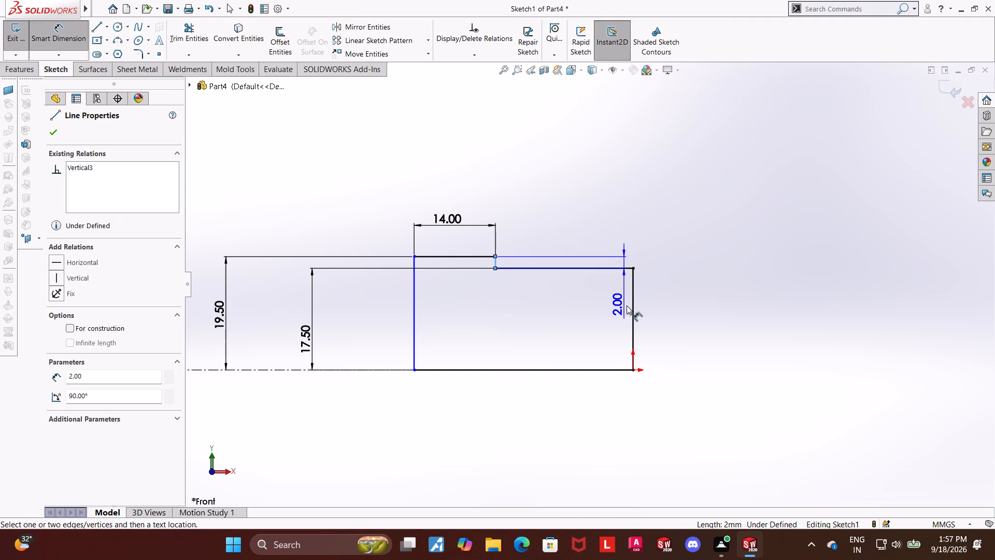
click(633, 311)
click(574, 421)
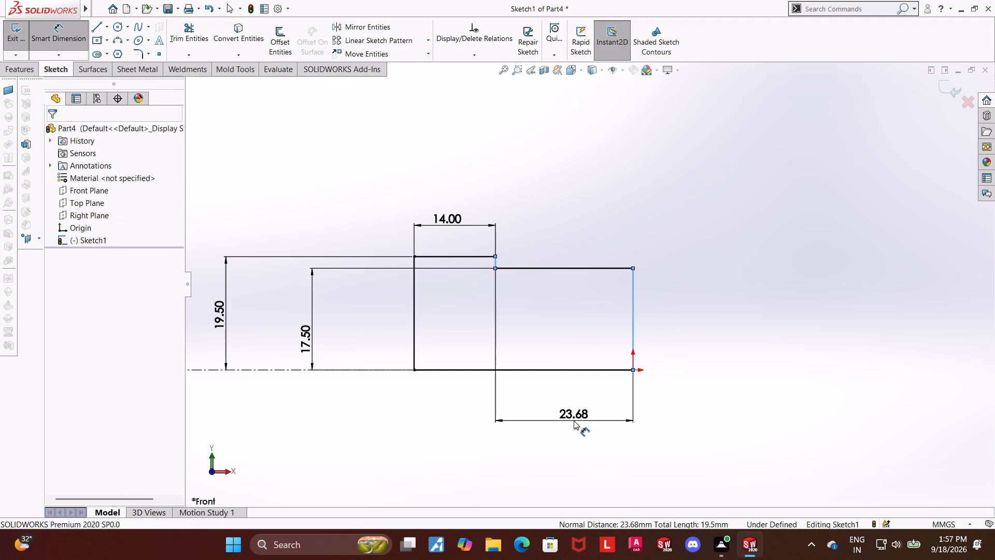
text(24)
key(Return)
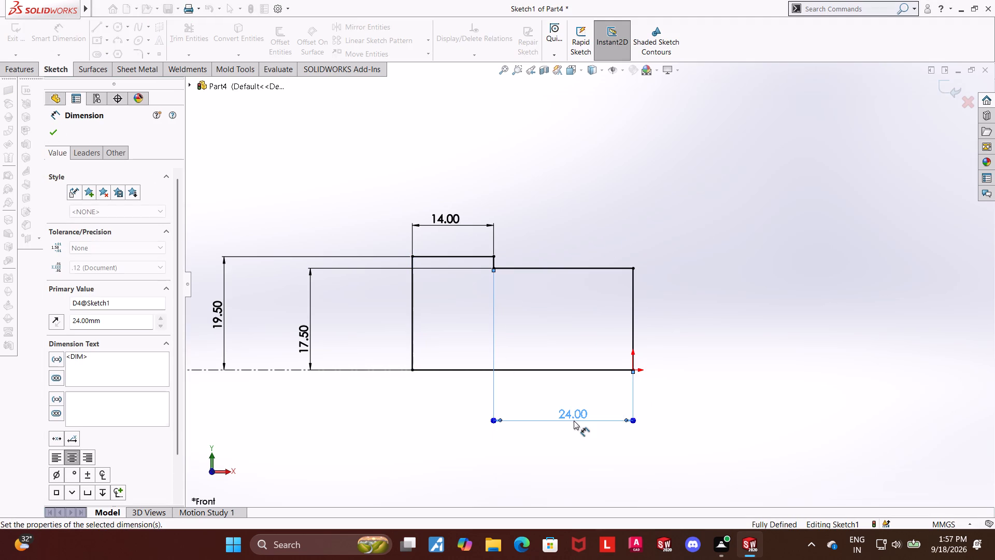
key(Escape)
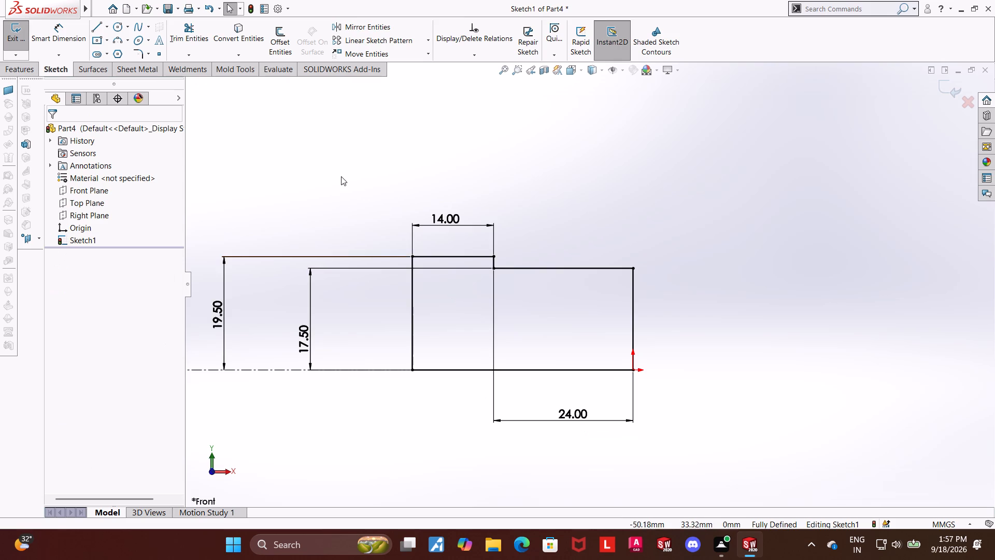
Finish the sketch and revolve the stepped profile 360 degrees about the centerline into a solid.
scroll(579, 285, up, 3)
click(947, 88)
middle_drag(822, 176, 815, 180)
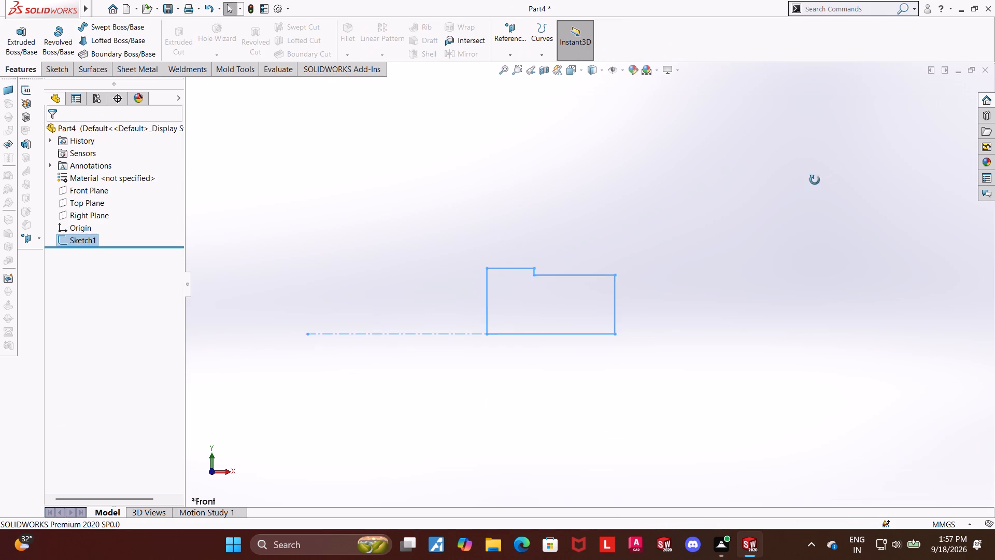
middle_drag(815, 180, 789, 190)
click(50, 41)
middle_drag(232, 194, 251, 201)
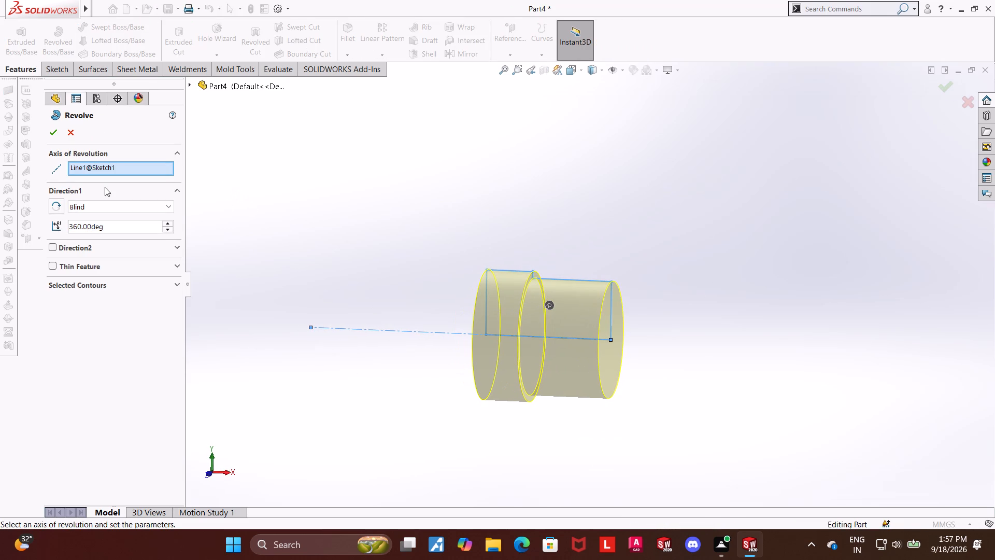
click(50, 134)
click(434, 171)
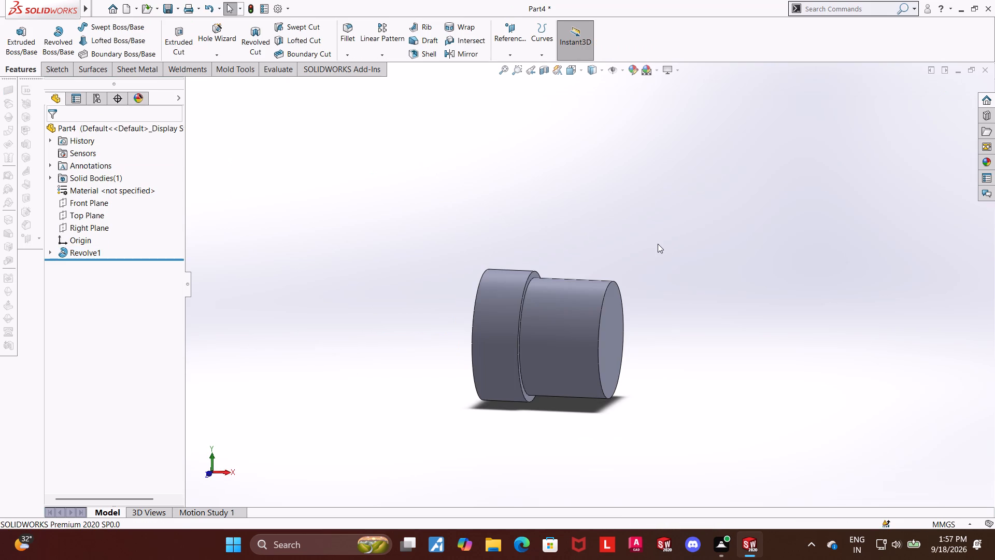
Start a sketch on the flat end face of the smaller-diameter section and view it face-on.
scroll(658, 241, up, 1)
middle_drag(659, 240, 637, 244)
middle_drag(699, 264, 685, 264)
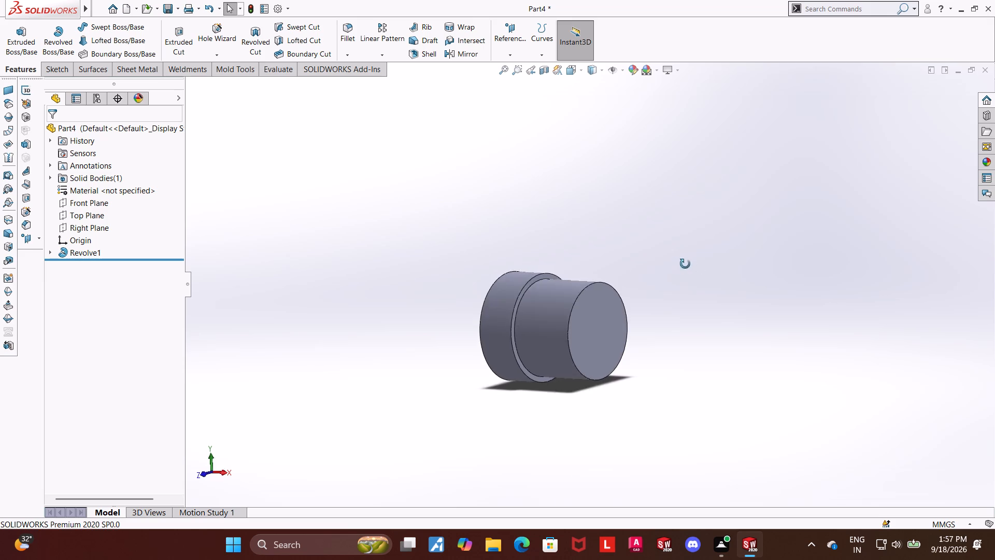
middle_drag(685, 264, 643, 253)
click(579, 323)
click(631, 289)
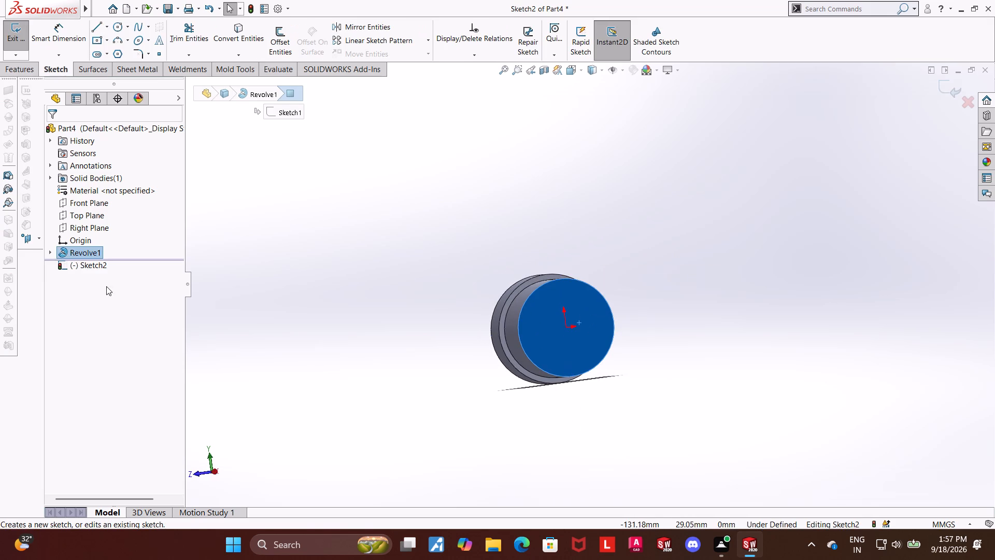
click(88, 268)
click(112, 250)
scroll(728, 247, up, 8)
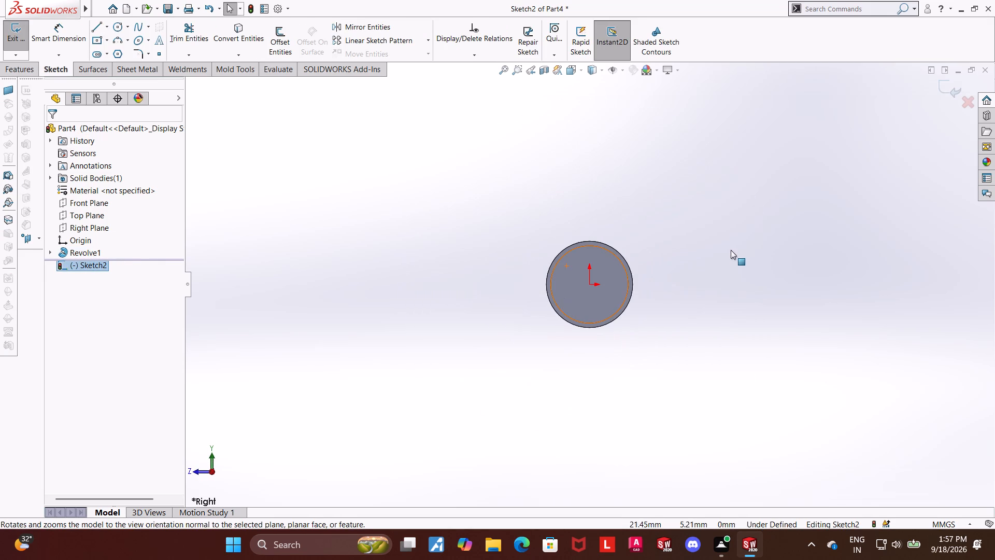
Draw two construction centerlines from the origin: one slanting down about 91 mm long, one vertical upward about 71 mm long.
click(107, 28)
click(111, 52)
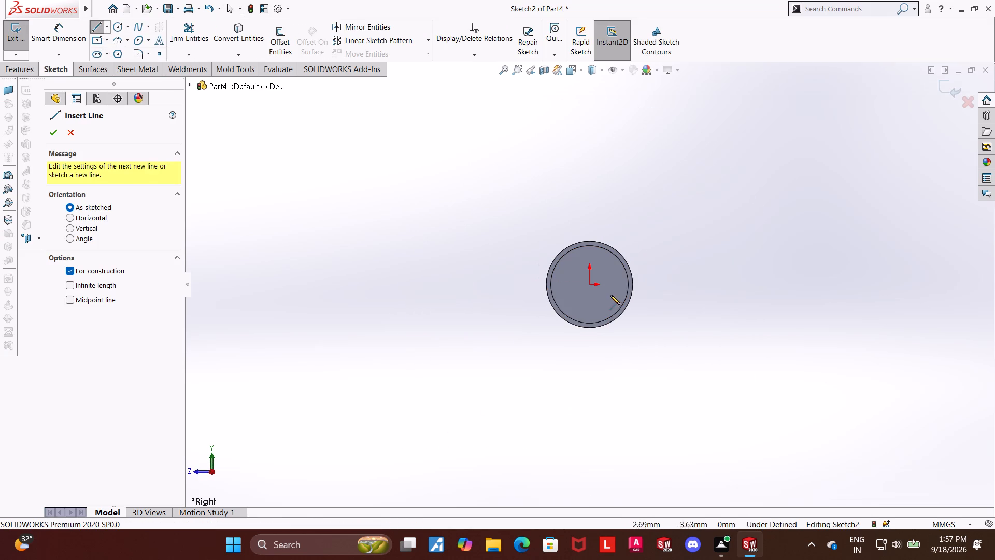
click(590, 284)
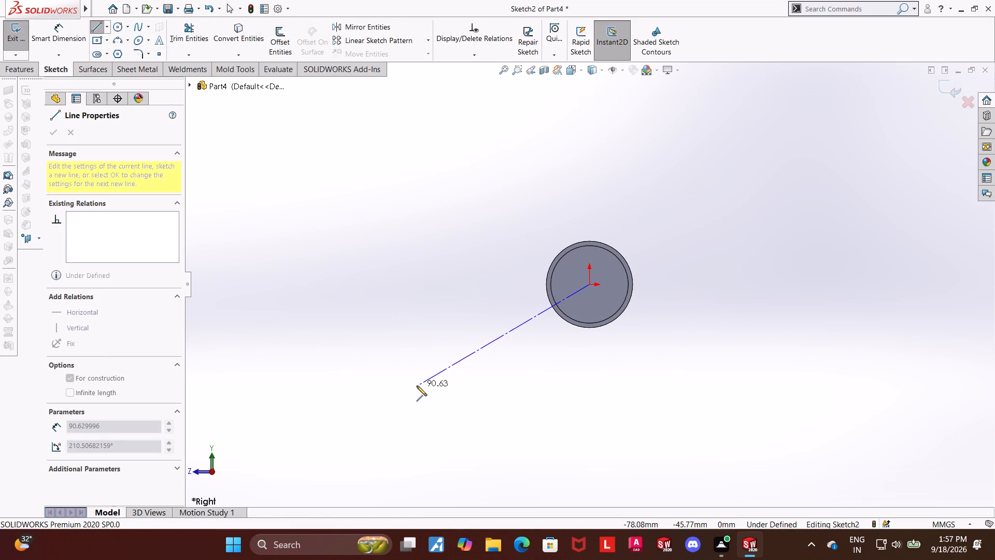
click(417, 386)
key(Escape)
key(Escape)
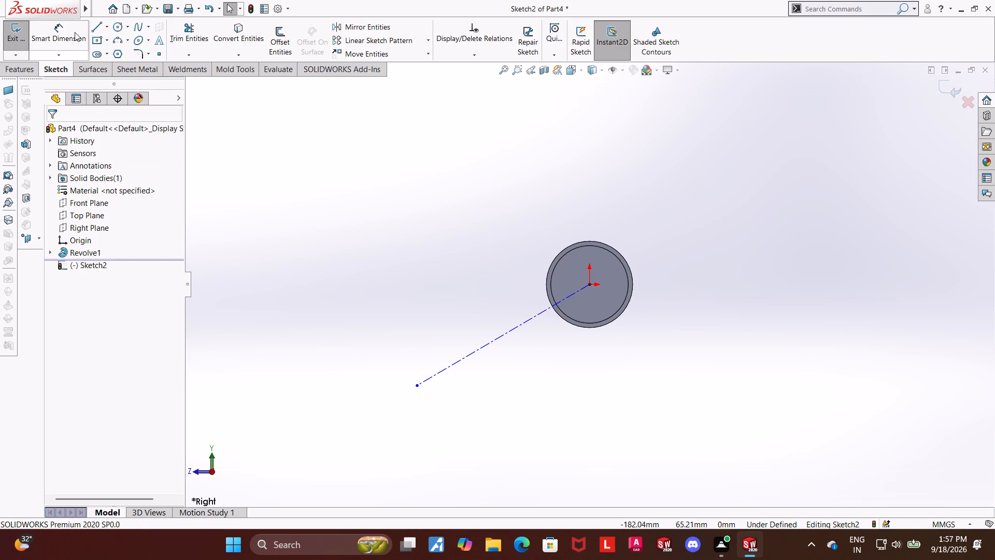
click(106, 26)
click(109, 52)
click(590, 286)
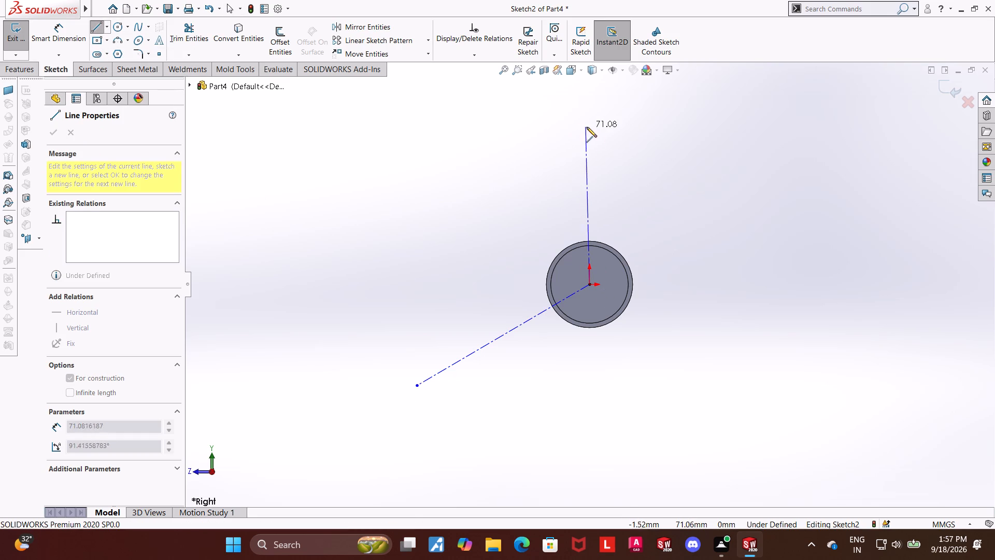
click(589, 127)
key(Escape)
key(Escape)
key(Escape)
Dimension the angle between the vertical and slanted centerlines as 120 degrees.
click(61, 35)
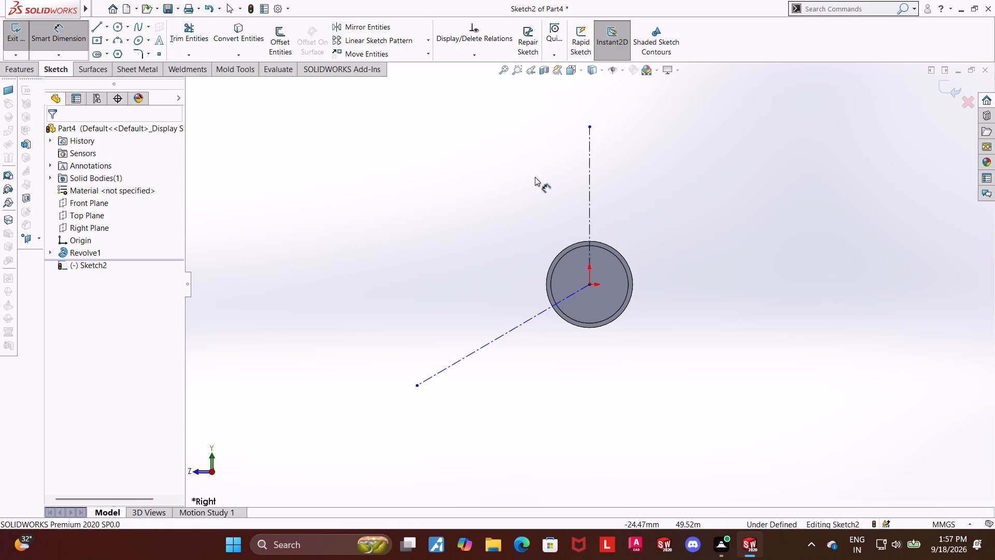
click(588, 197)
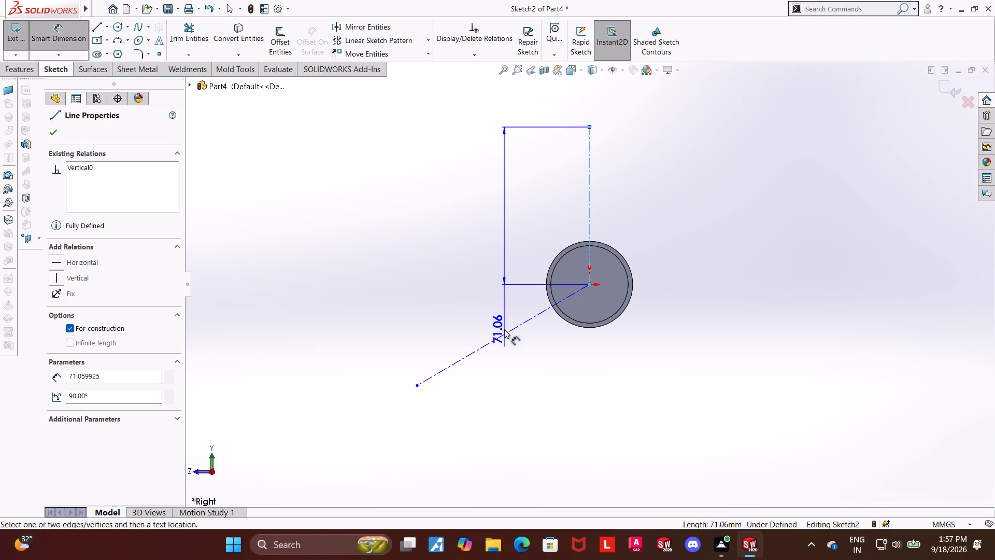
click(506, 332)
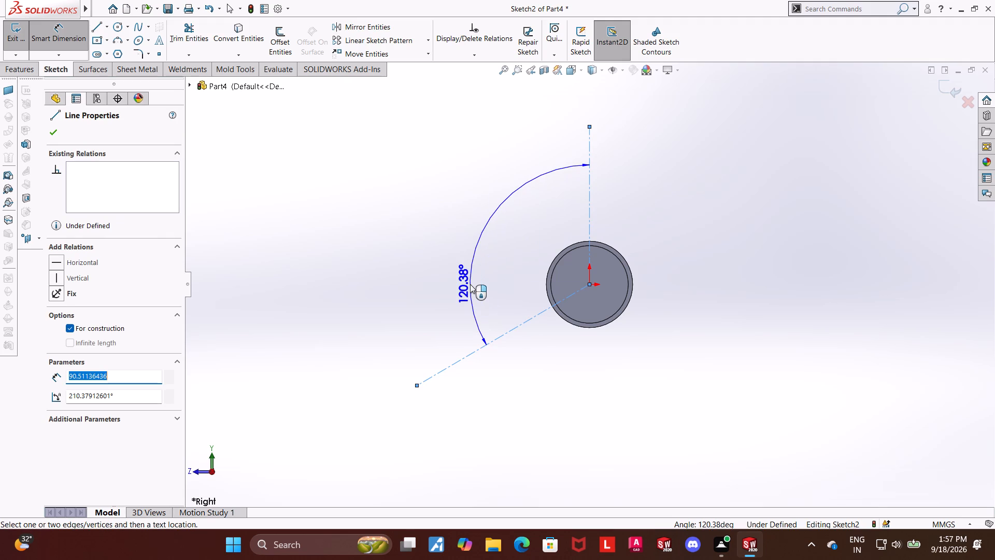
click(470, 284)
text(120)
key(Return)
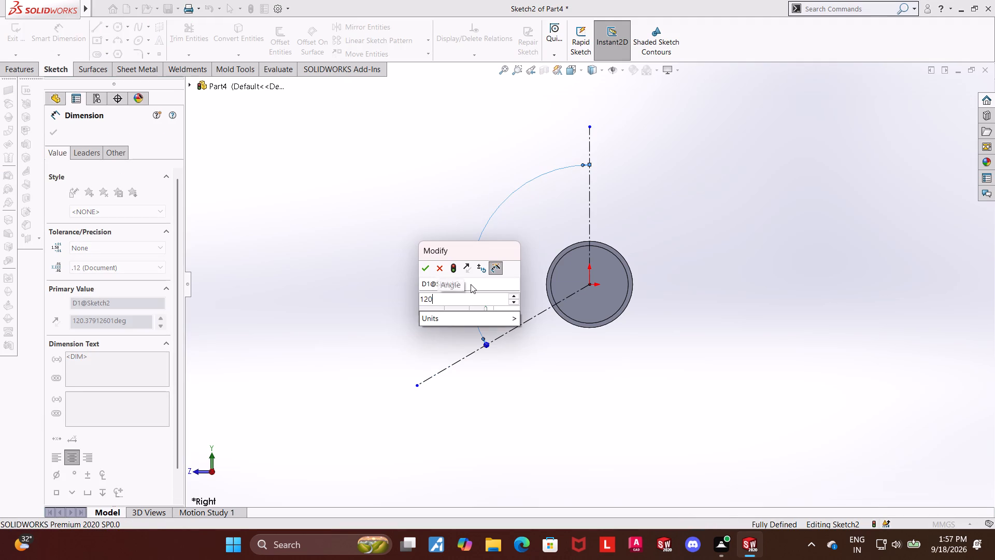
key(Escape)
key(Escape)
key(Escape)
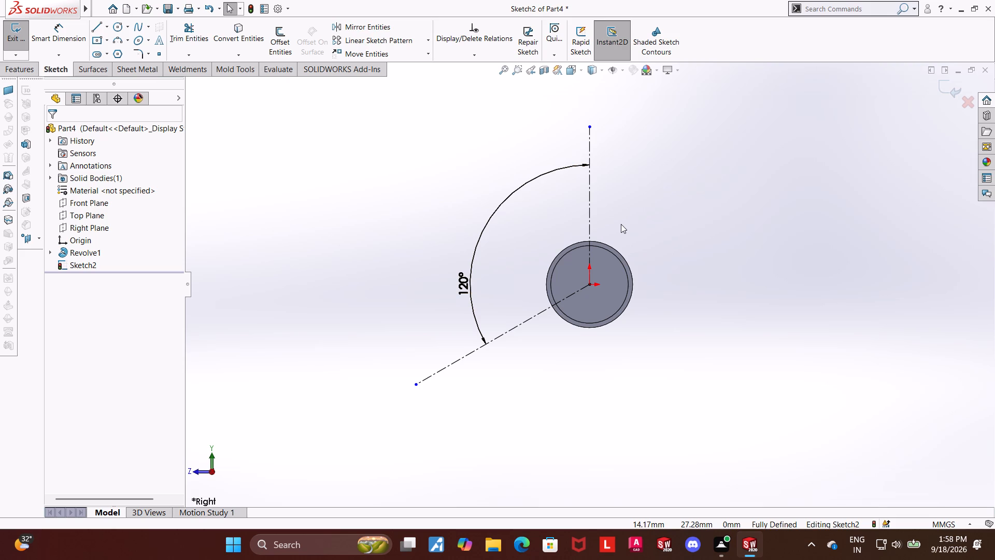
Sketch a circle centred on the origin matching the larger section's outer edge and dimension its diameter as 39 mm.
click(116, 23)
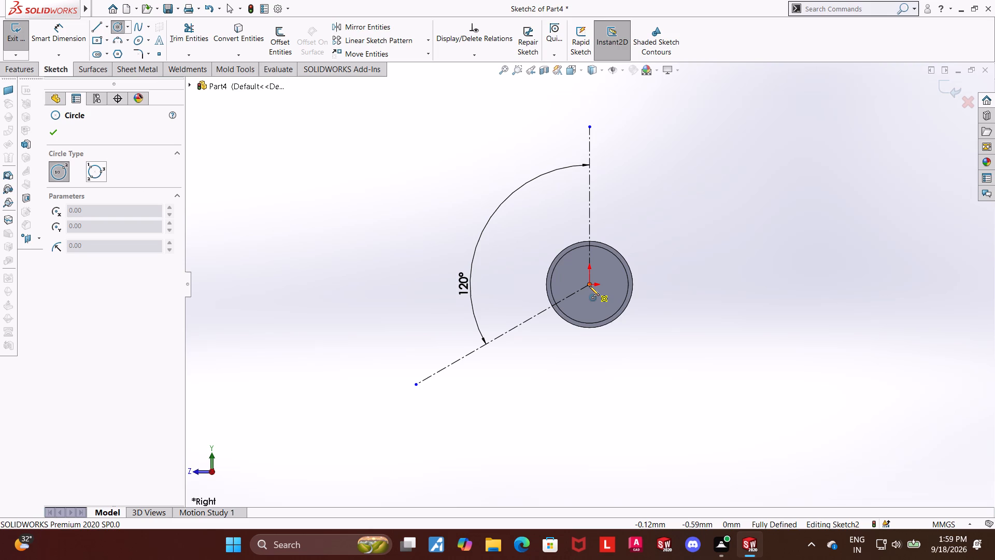
click(589, 283)
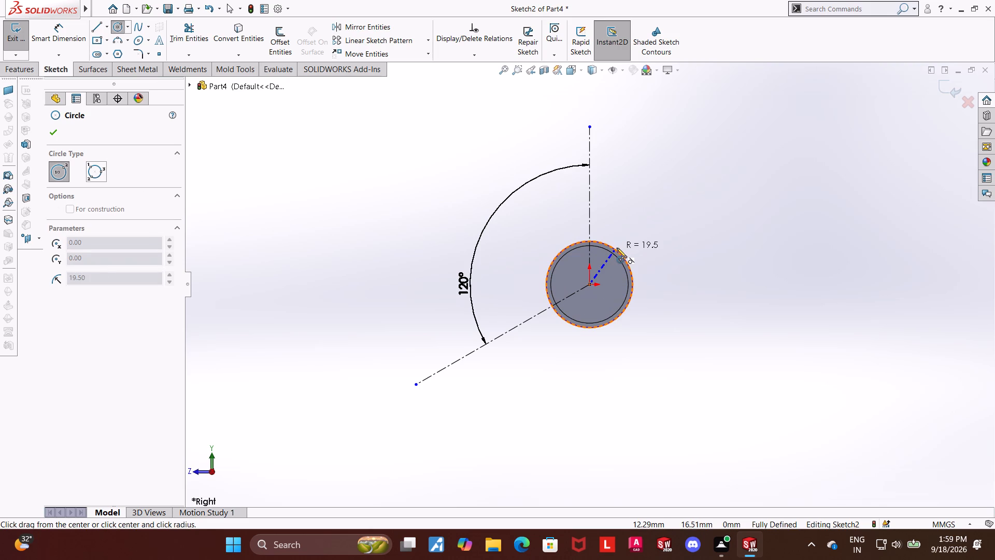
click(617, 248)
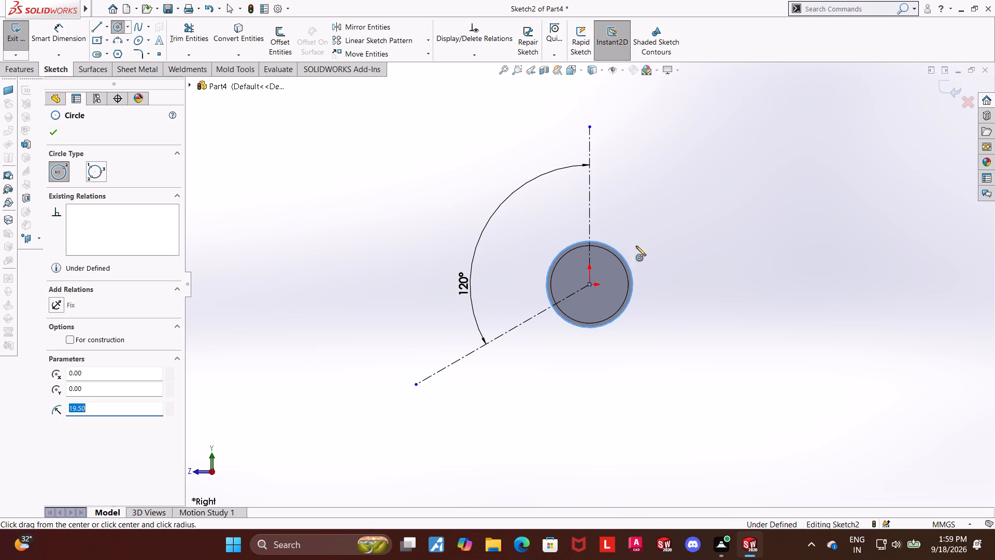
key(Escape)
key(Escape)
click(60, 36)
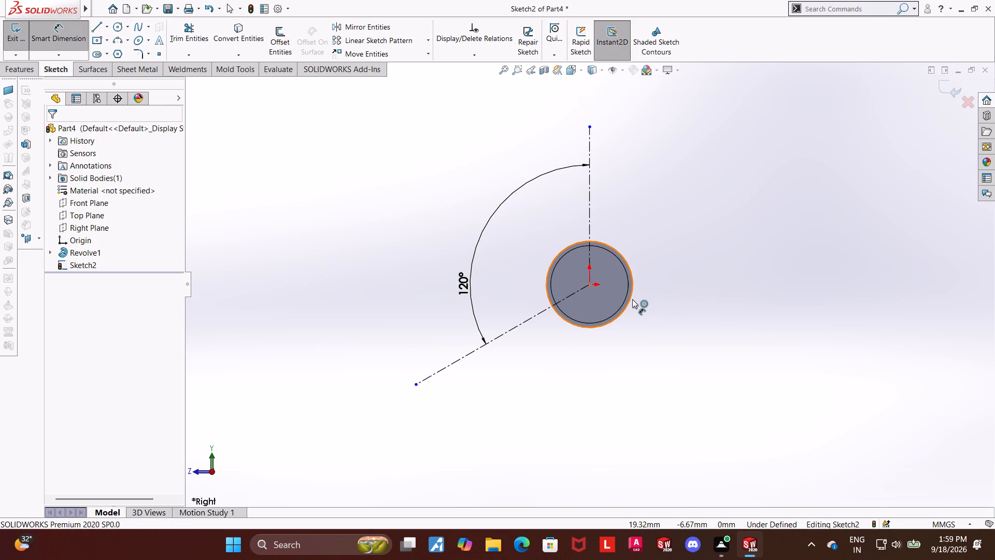
click(630, 299)
click(671, 313)
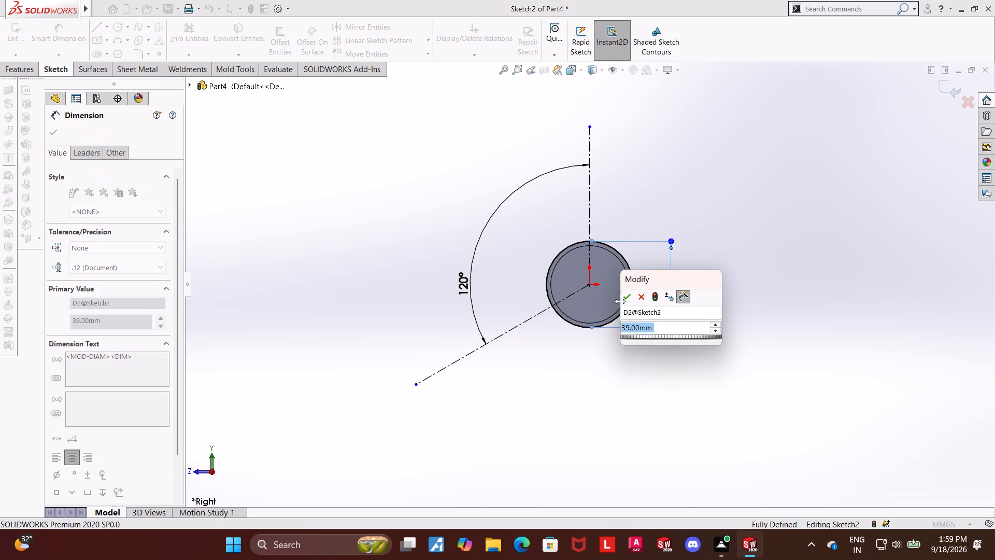
click(624, 300)
key(Escape)
key(Escape)
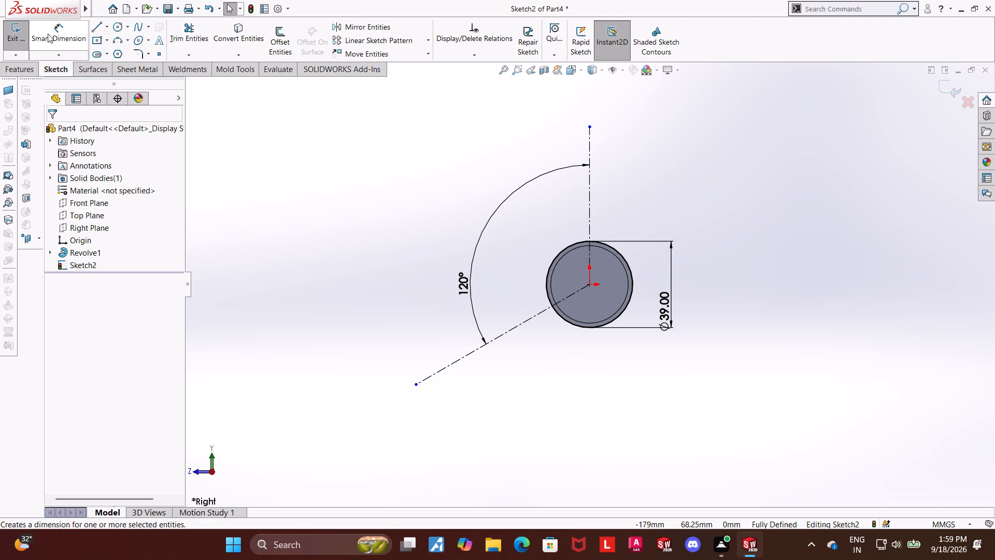
Sketch a second circle, radius about 18 mm, centred on the slanted centerline about 40 mm from the origin.
click(115, 24)
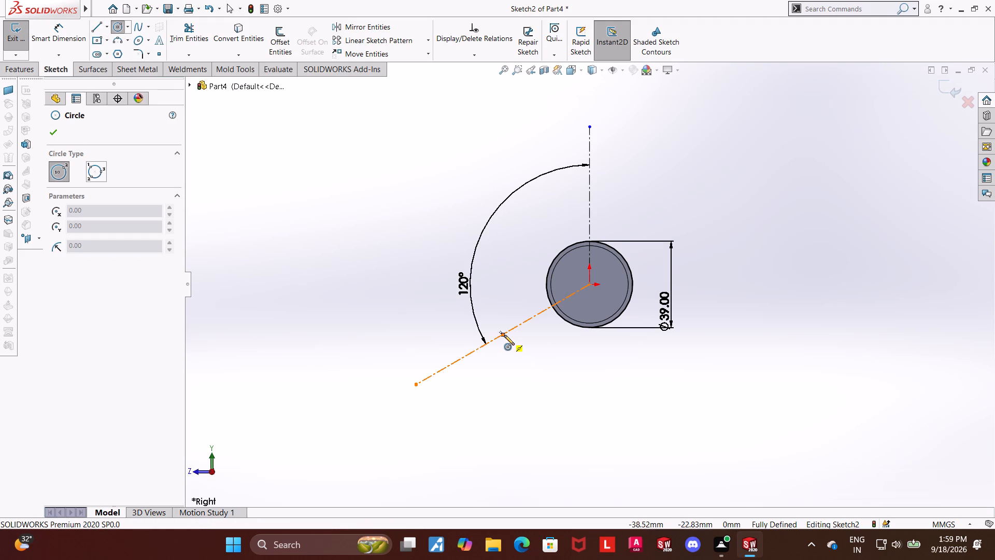
click(513, 328)
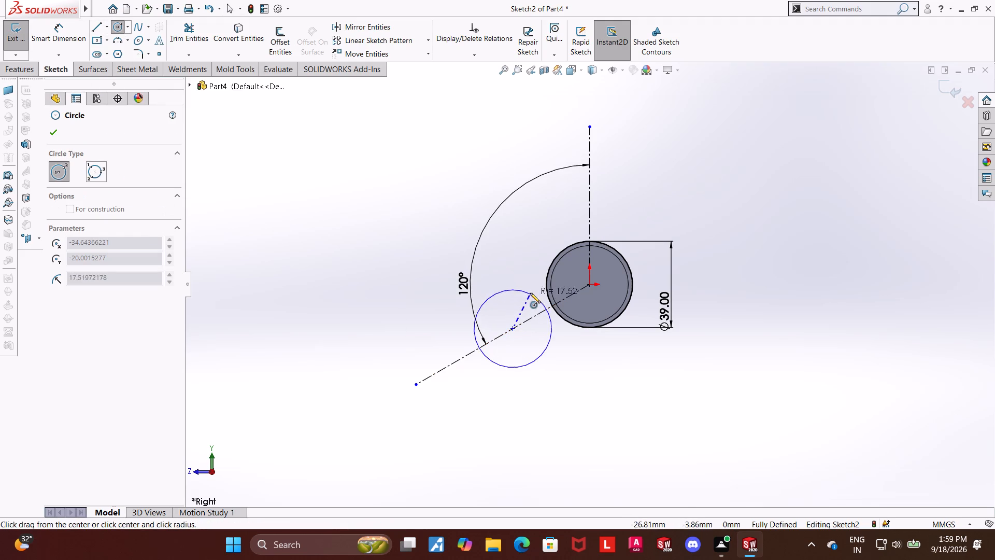
click(531, 292)
key(Escape)
key(Escape)
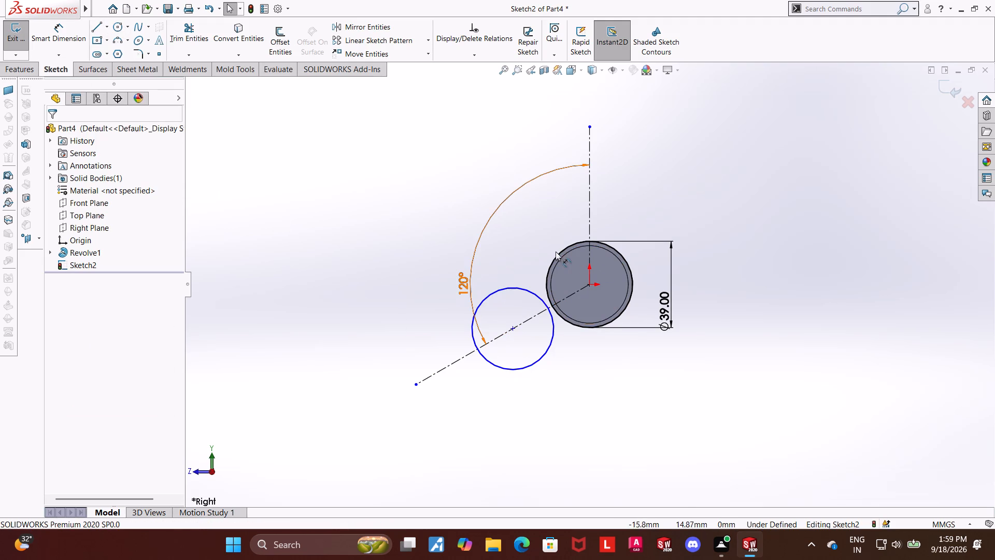
Add an equal relation between the origin-centred circle and the circle on the slanted centerline.
click(558, 251)
ctrl+click(502, 290)
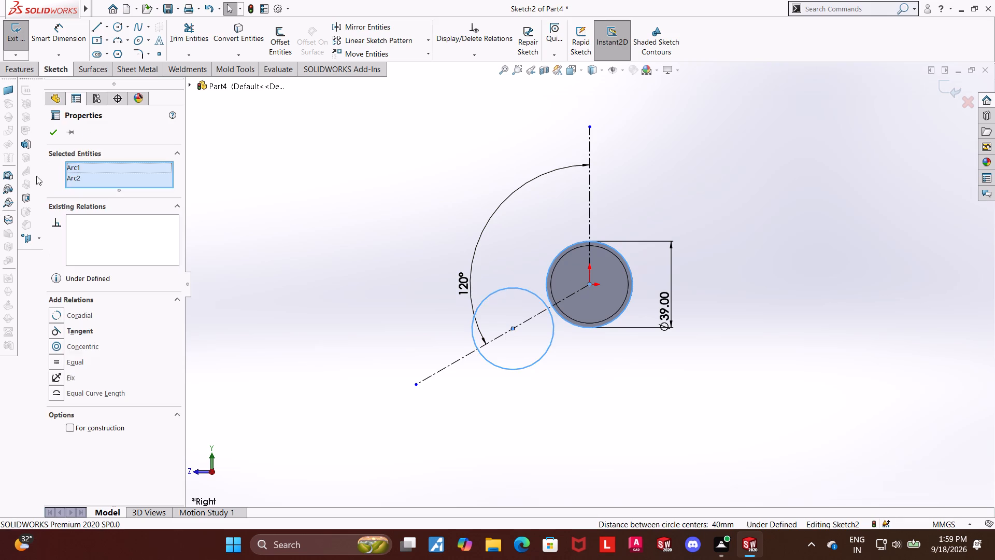
click(53, 363)
click(54, 132)
key(Escape)
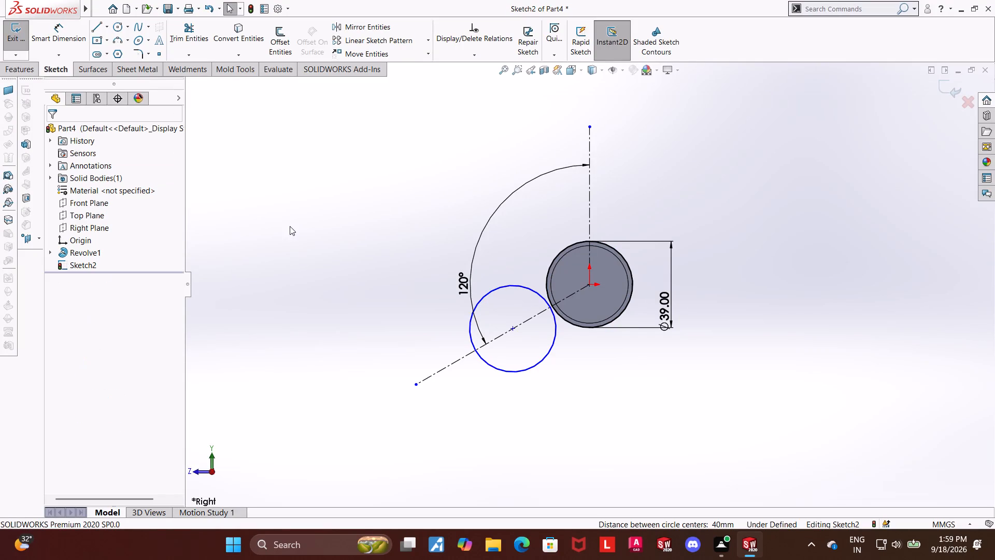
key(Escape)
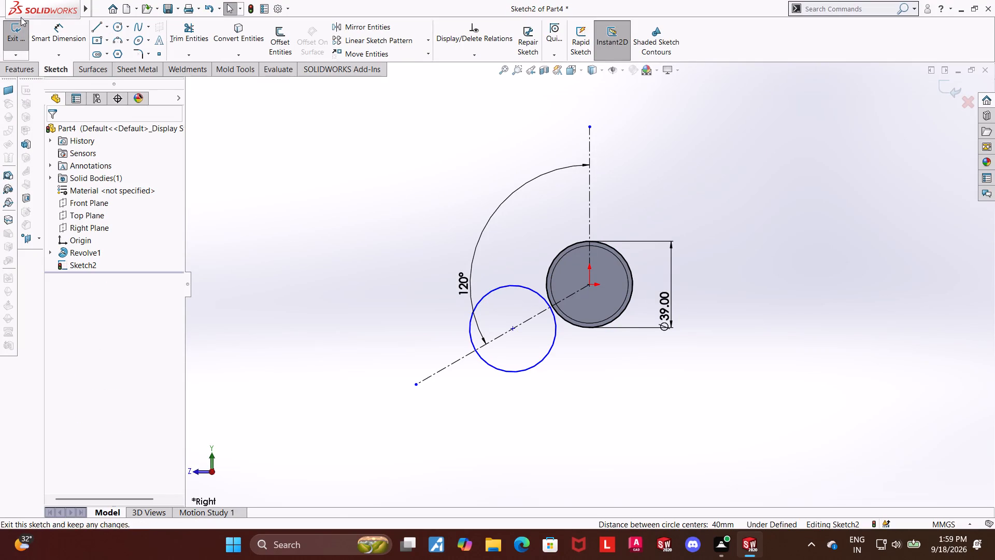
Dimension the distance between the origin and the second circle's centre as 34 mm.
click(58, 42)
click(590, 285)
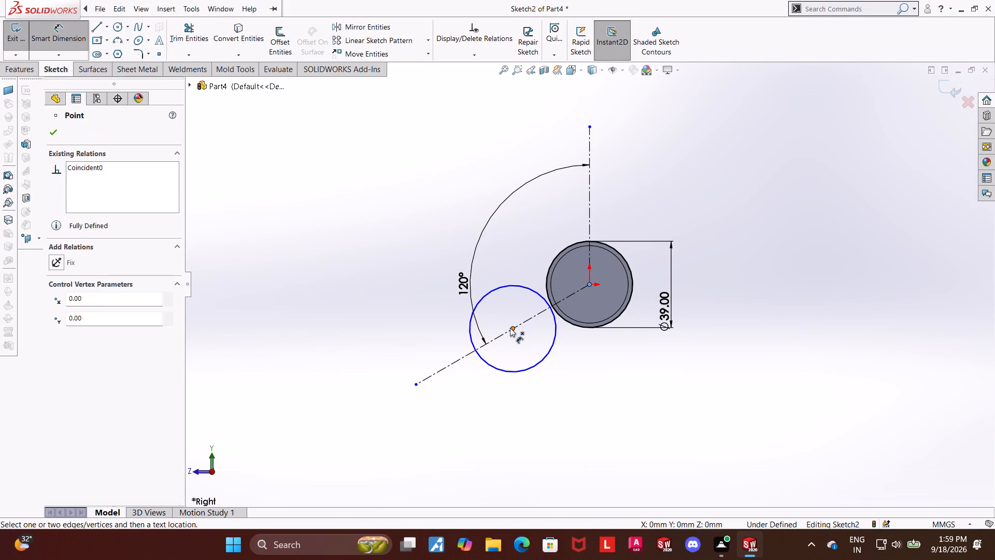
click(510, 328)
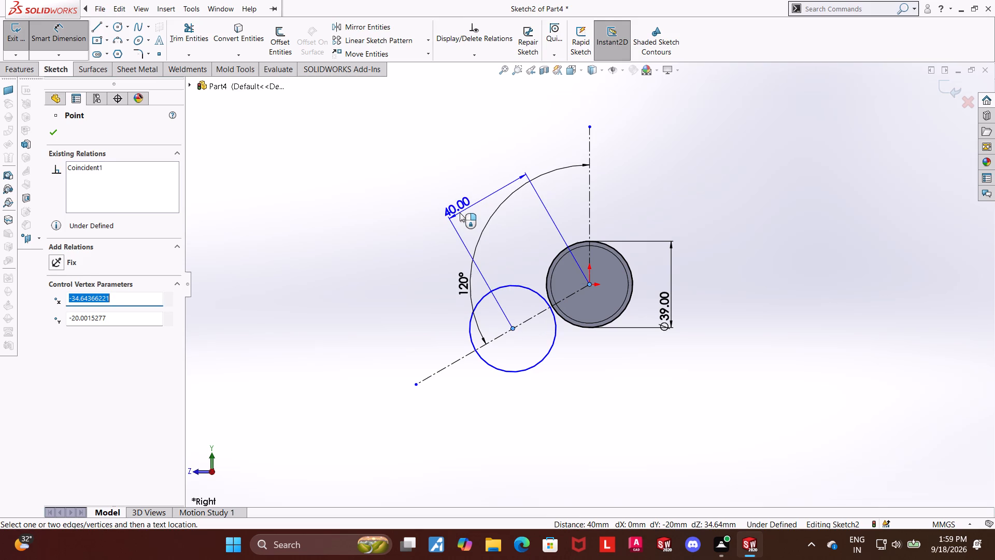
click(460, 213)
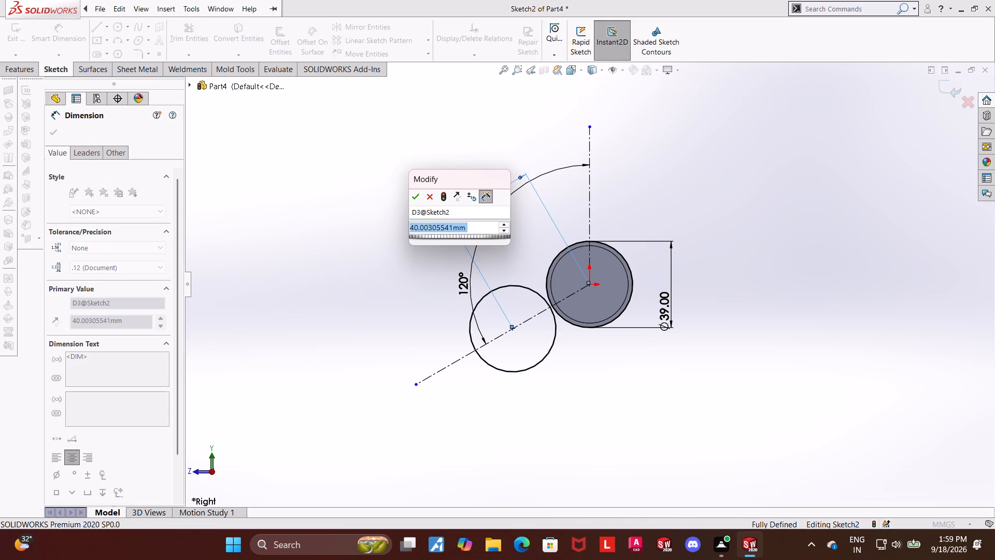
text(34)
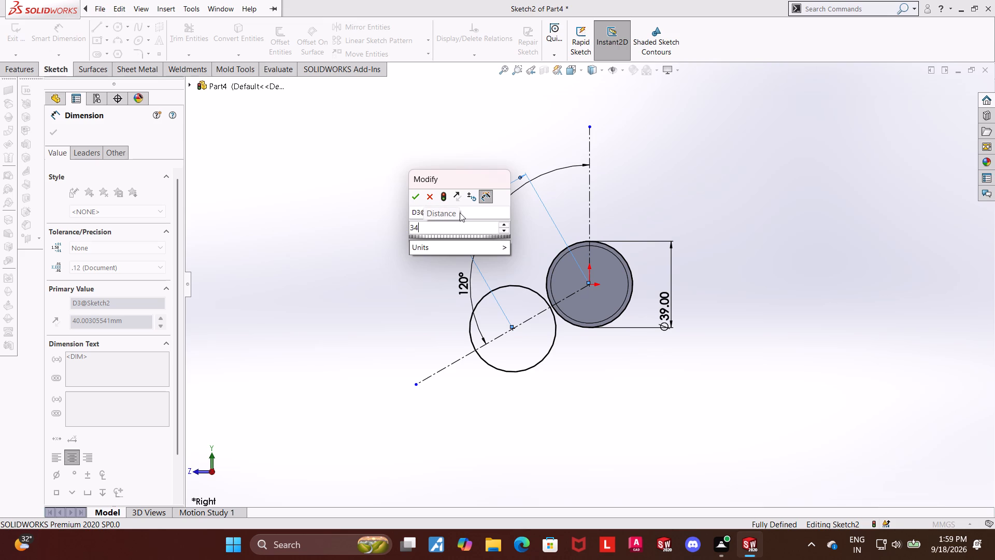
key(Return)
key(Escape)
key(Escape)
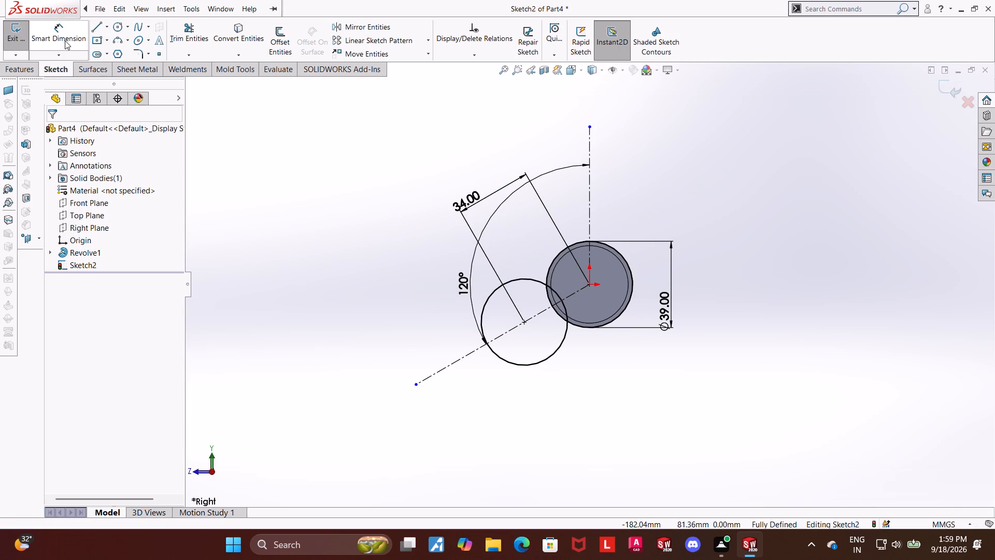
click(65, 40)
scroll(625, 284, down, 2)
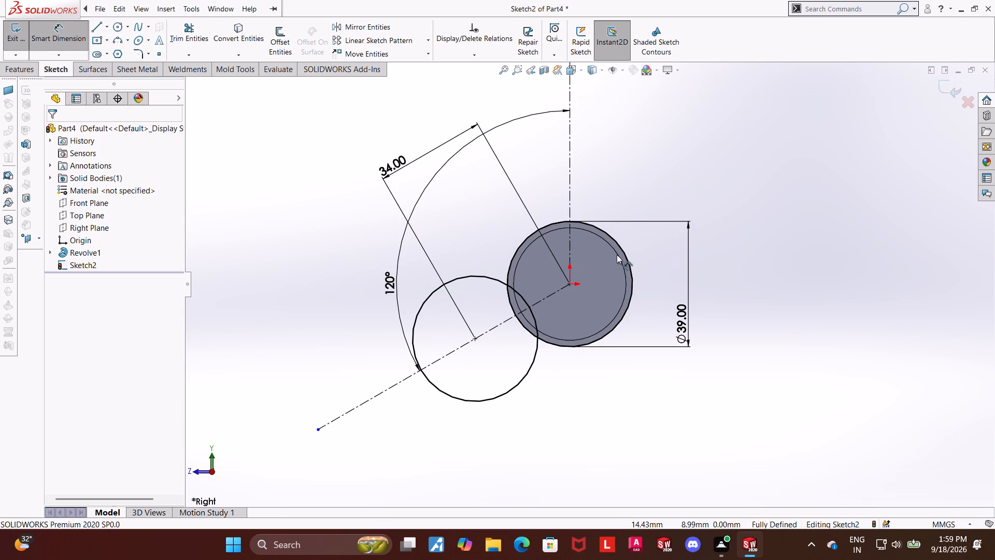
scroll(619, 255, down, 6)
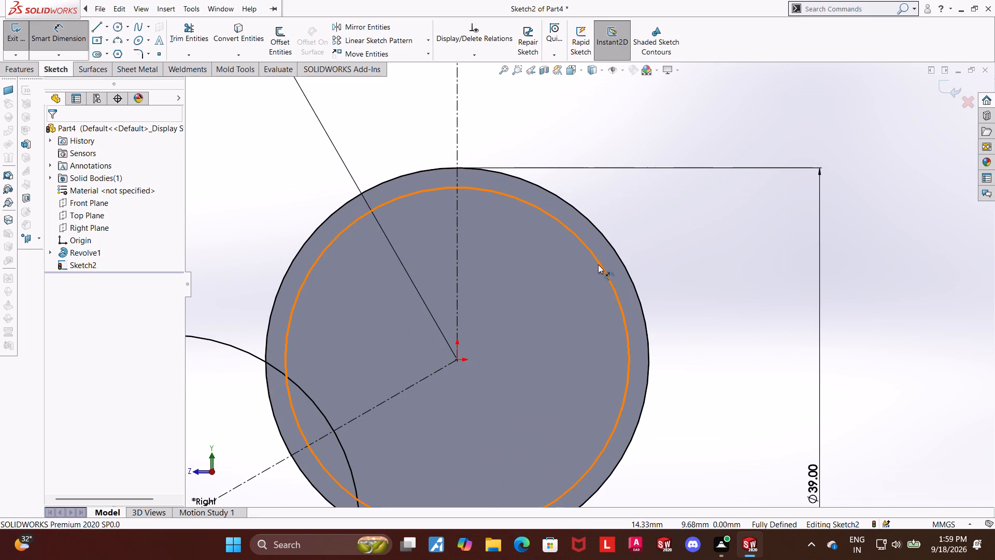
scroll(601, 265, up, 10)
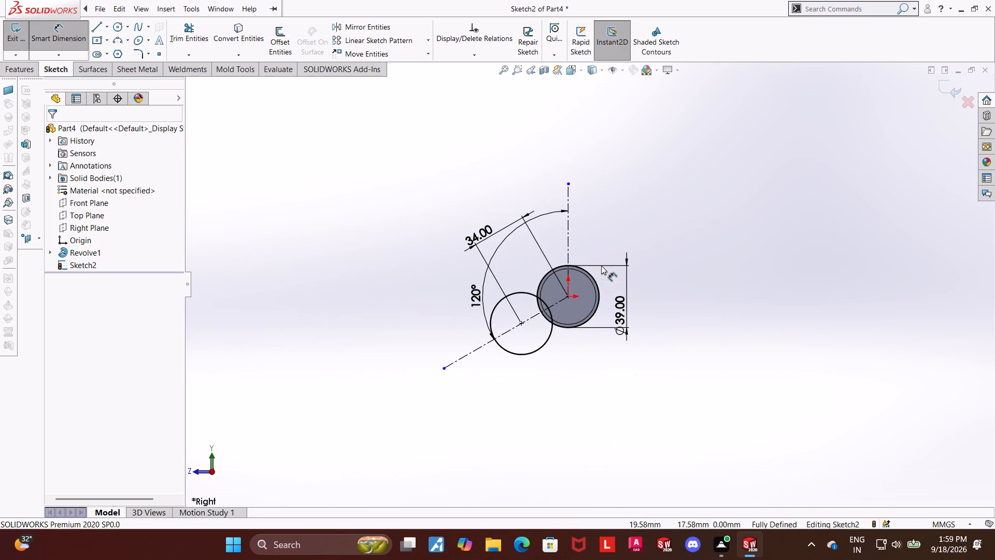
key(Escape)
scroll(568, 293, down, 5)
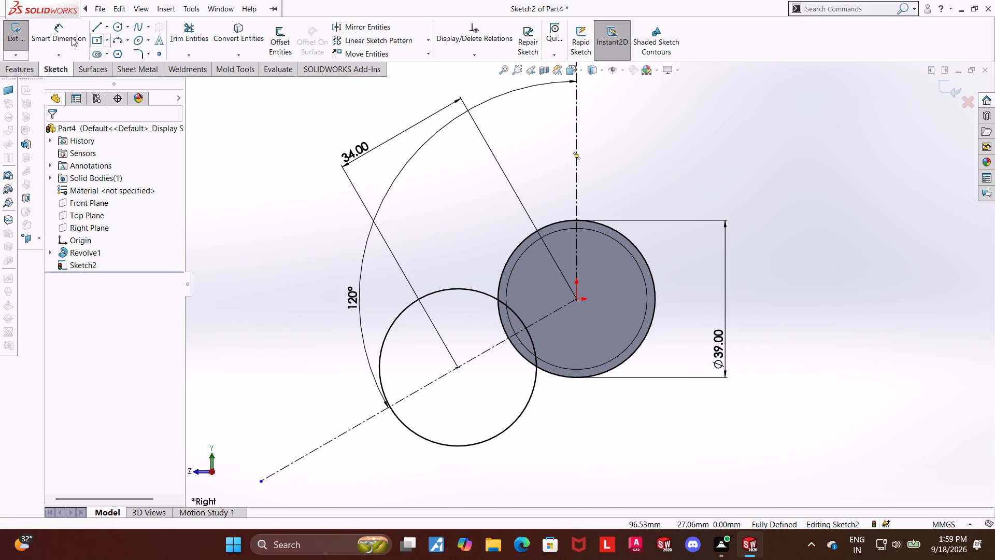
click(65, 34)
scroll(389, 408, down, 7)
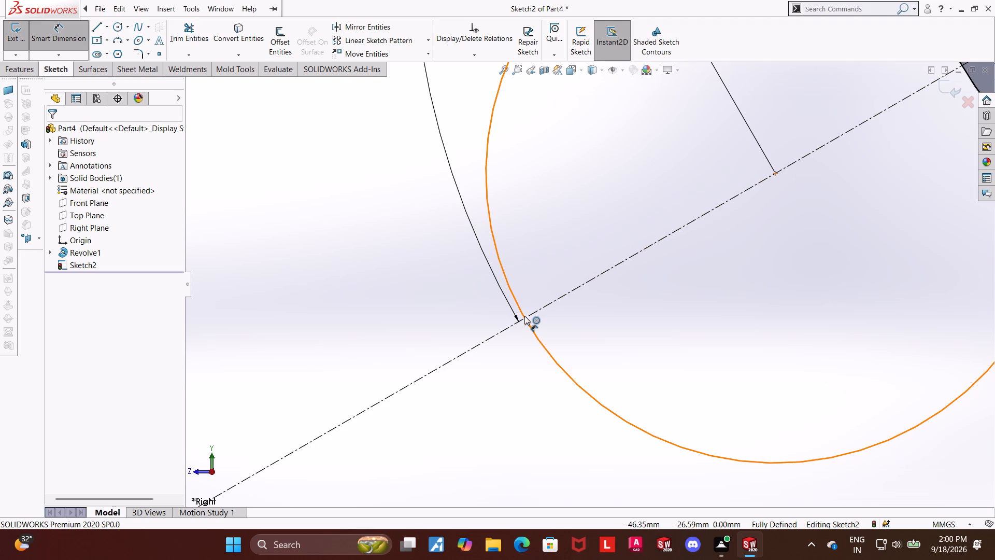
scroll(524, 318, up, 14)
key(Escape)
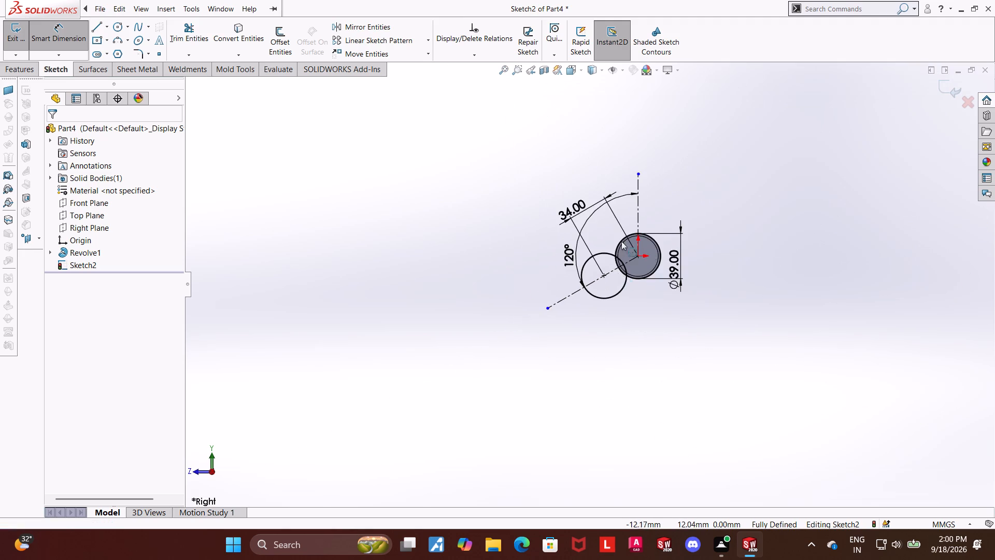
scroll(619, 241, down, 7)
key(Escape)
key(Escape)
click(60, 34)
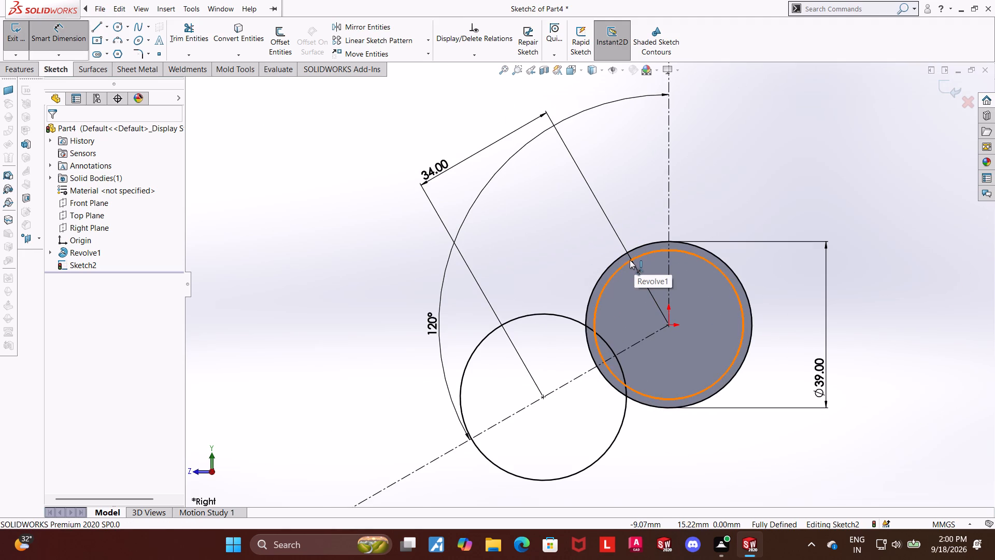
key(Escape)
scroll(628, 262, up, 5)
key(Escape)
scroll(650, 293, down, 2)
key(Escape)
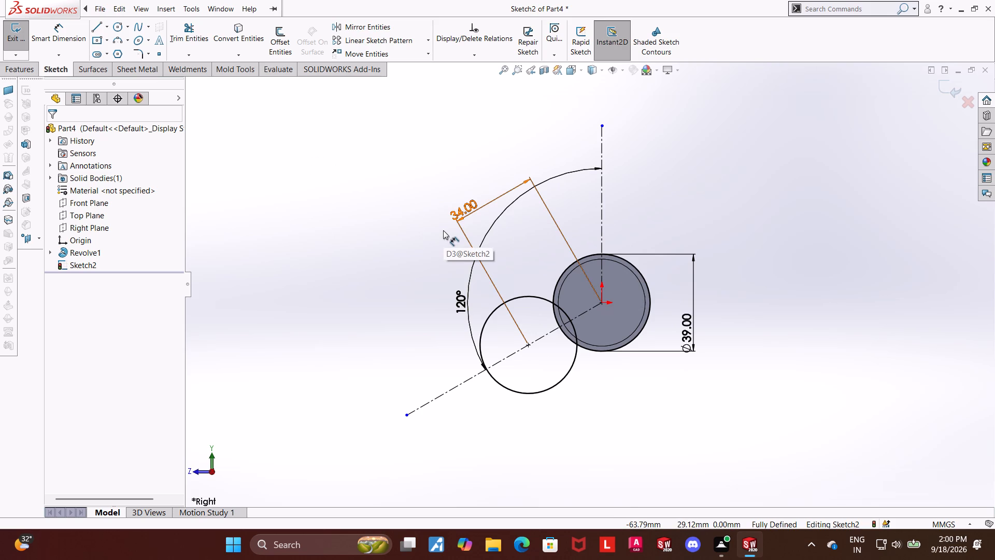
Sketch a three-point arc, radius about 36.5 mm, above both circles, joining their outermost points along the slanted centerline's direction.
click(121, 44)
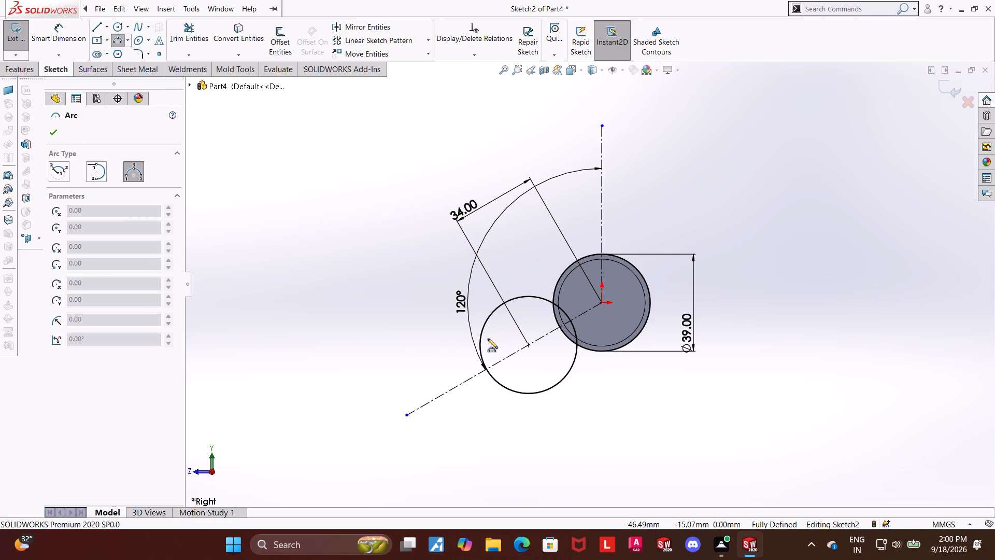
scroll(488, 366, down, 8)
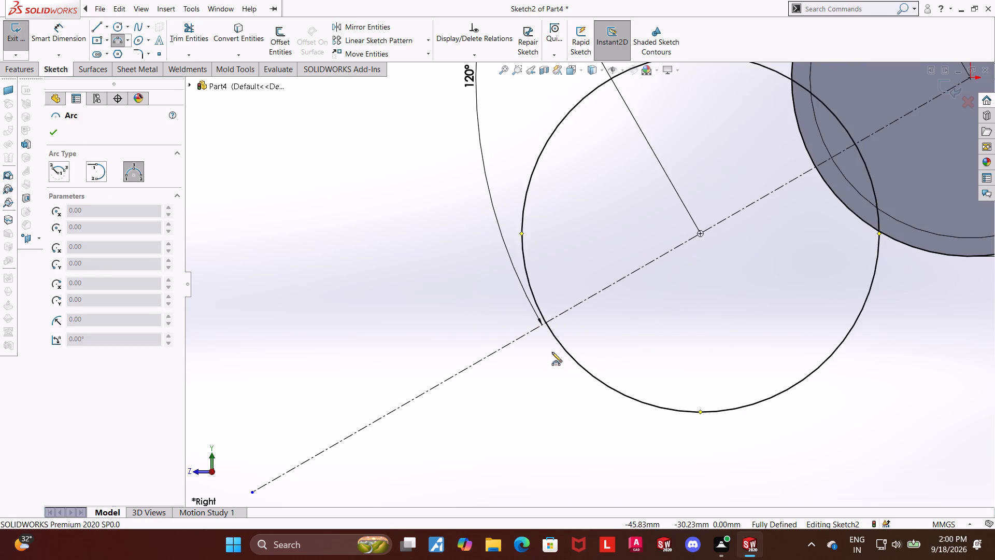
click(546, 322)
scroll(546, 322, up, 6)
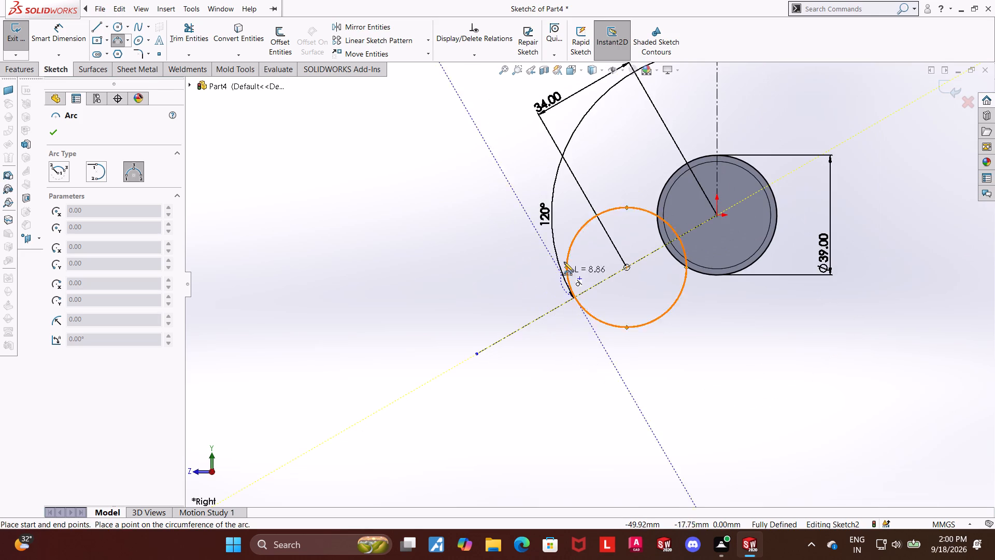
scroll(722, 149, down, 9)
scroll(751, 249, up, 6)
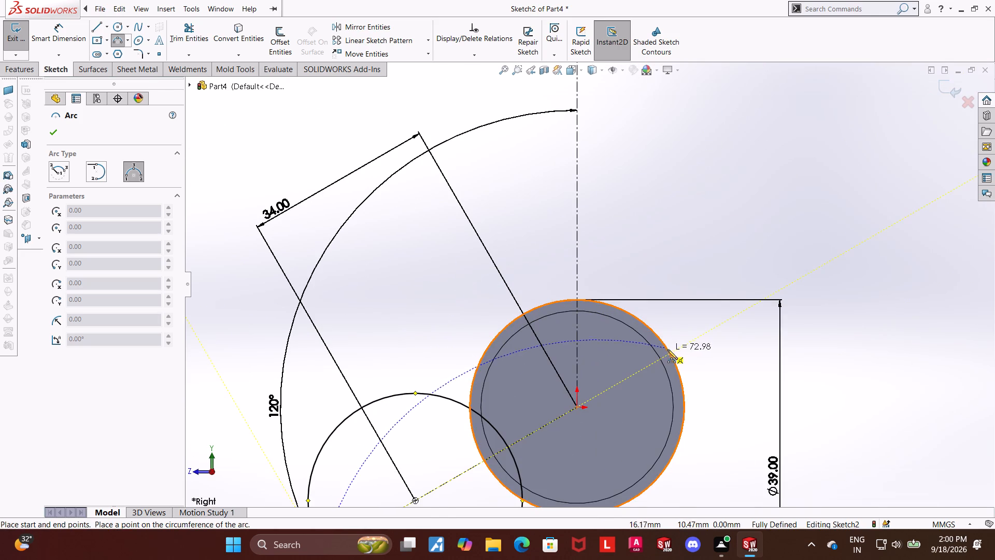
click(671, 354)
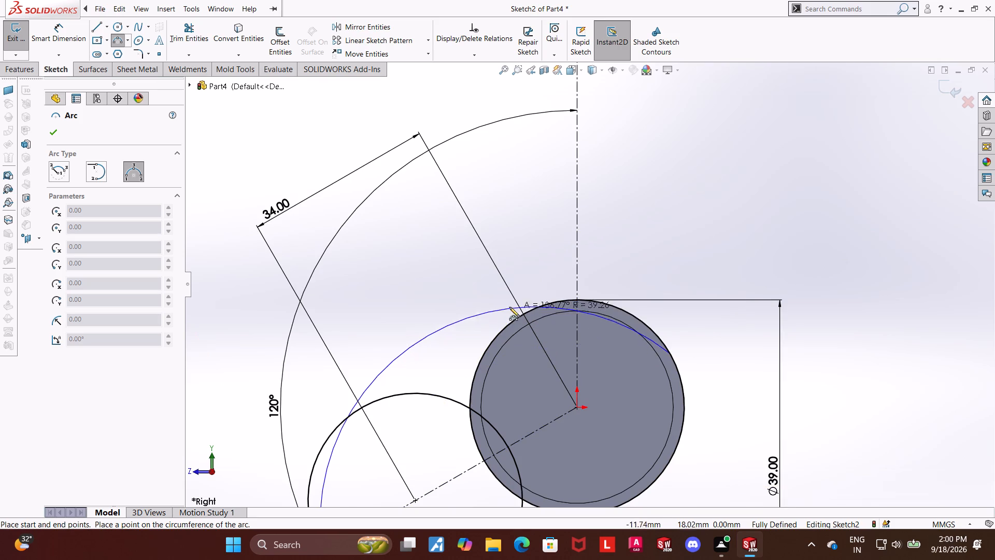
scroll(459, 279, up, 3)
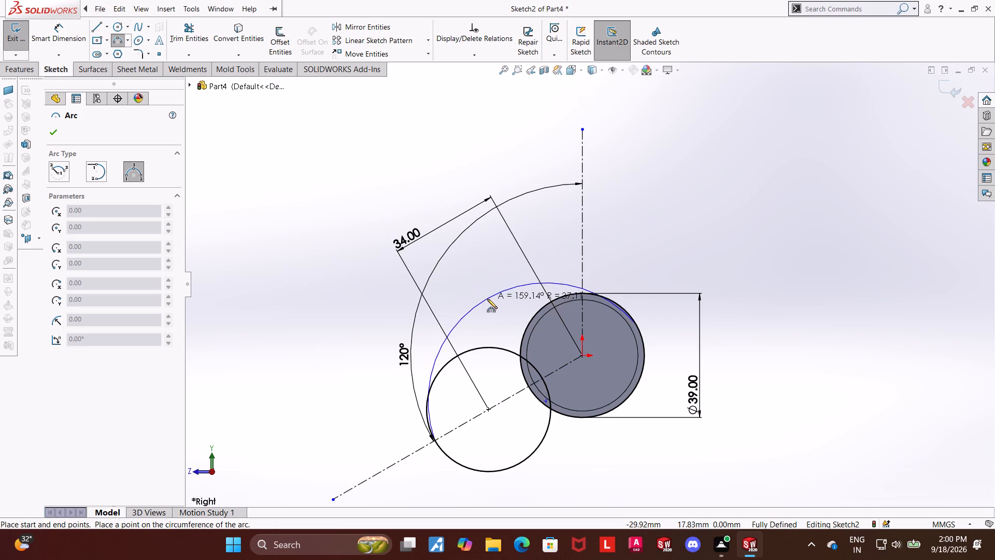
click(451, 309)
key(Escape)
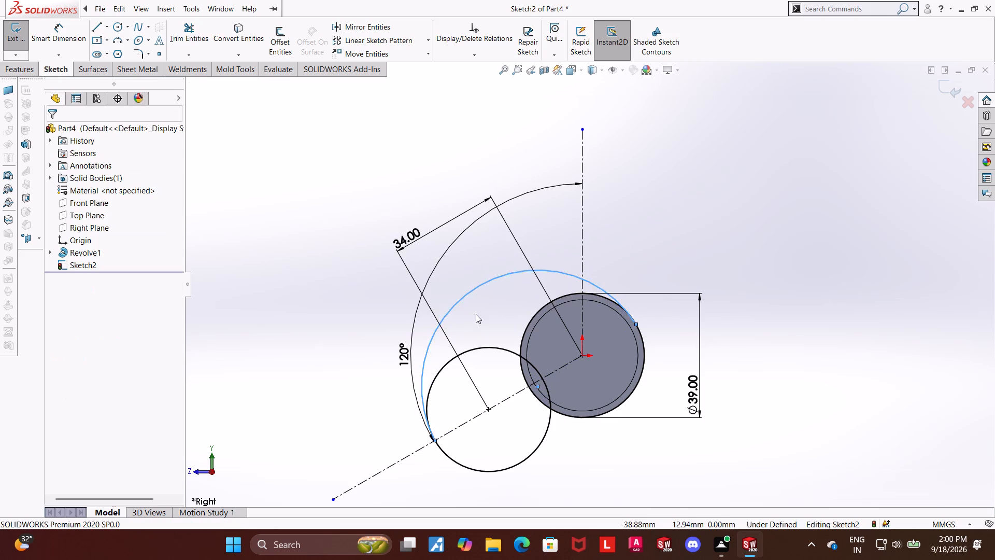
key(Escape)
scroll(517, 325, up, 6)
scroll(537, 346, down, 3)
scroll(607, 265, down, 3)
key(Escape)
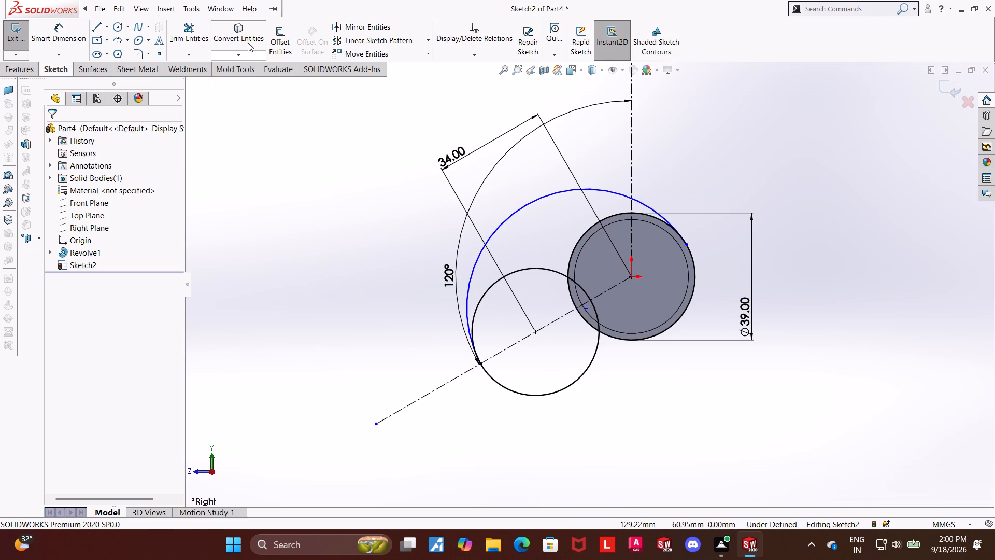
Mirror the large arc about the slanted centerline, keeping the original.
click(336, 23)
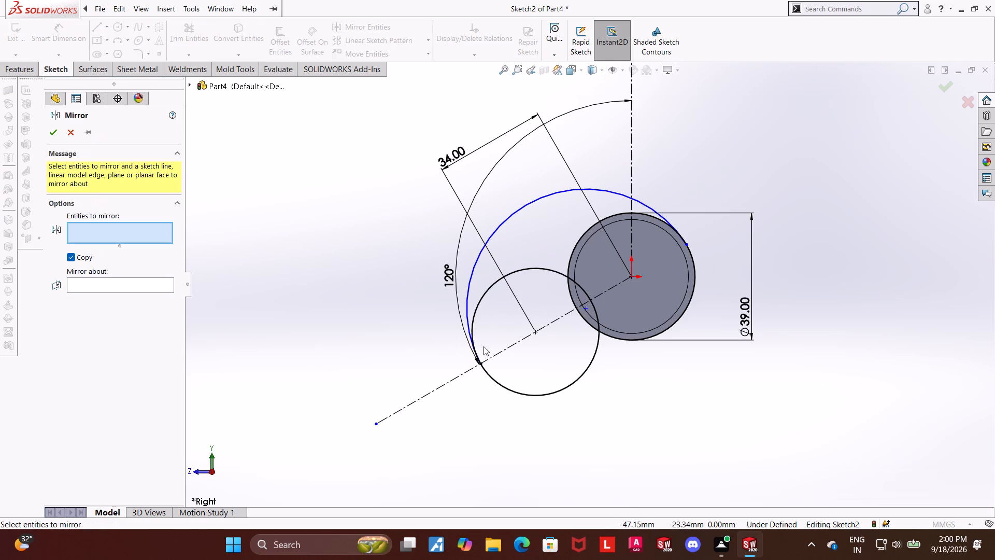
click(486, 246)
click(129, 285)
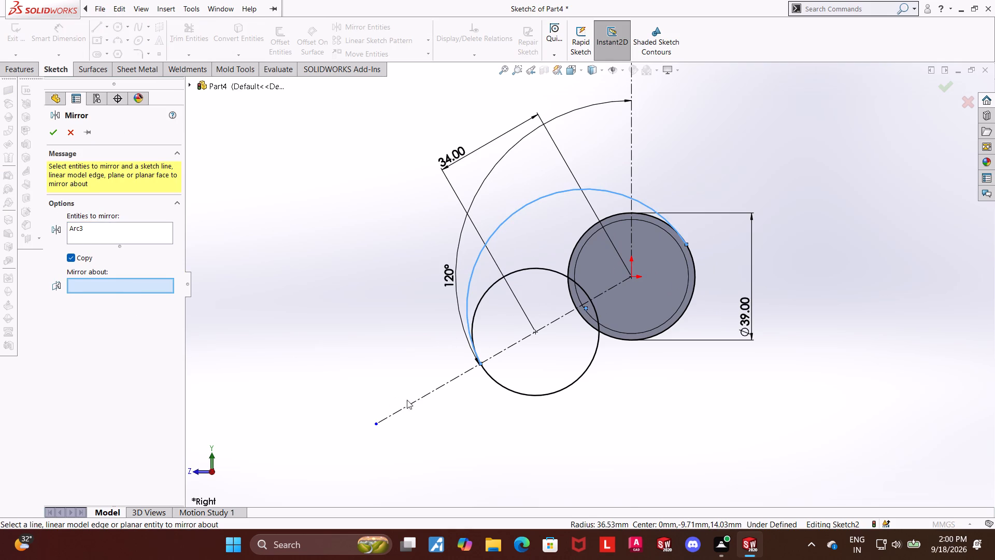
click(415, 404)
click(48, 134)
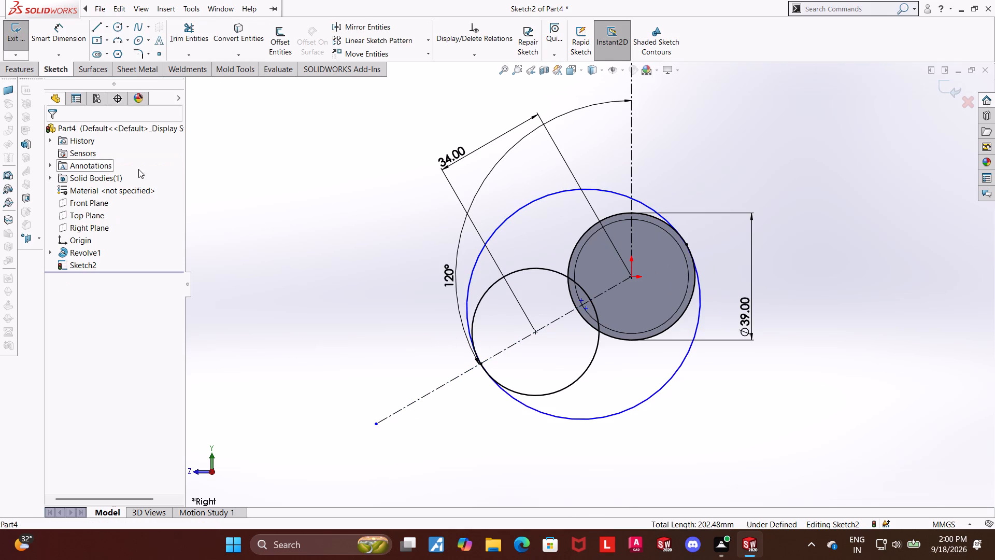
key(Escape)
key(Escape)
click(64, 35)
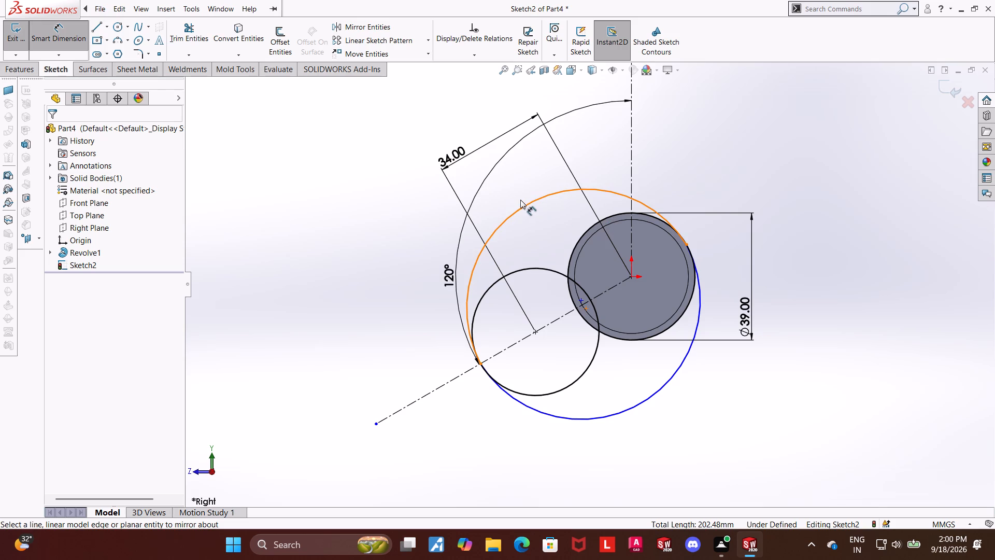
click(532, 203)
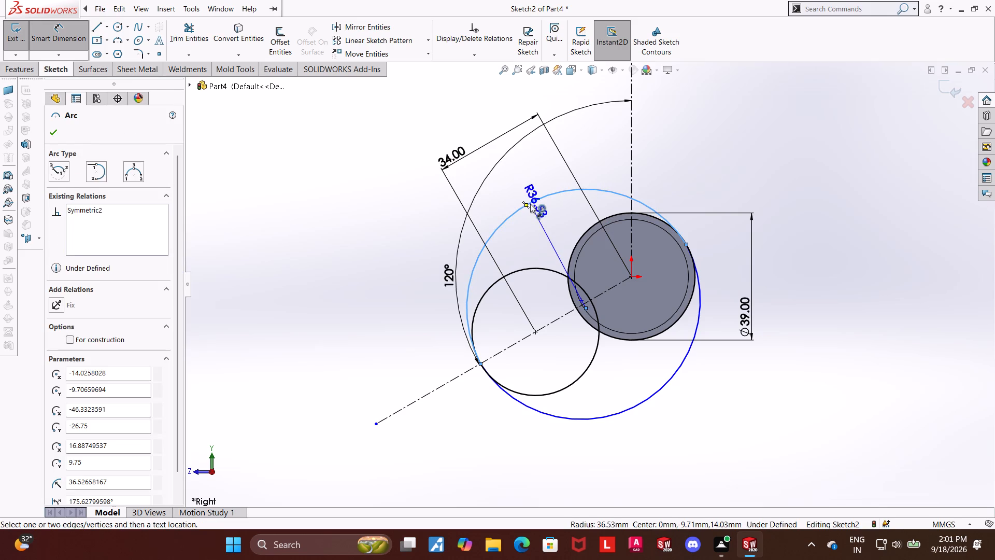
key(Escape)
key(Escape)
Dimension the width between the large arc and its mirrored copy, perpendicular to the slanted centerline, as 51 mm.
click(59, 40)
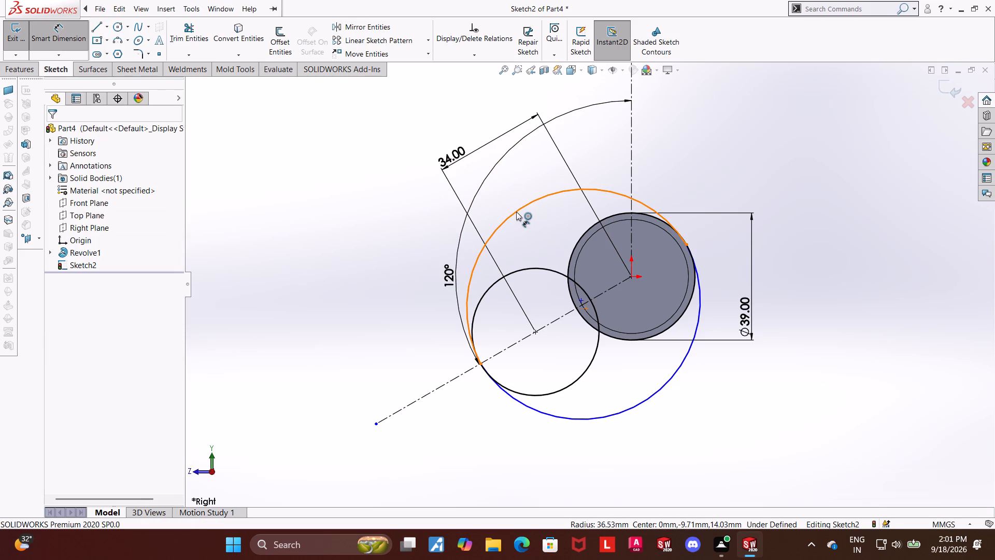
click(526, 206)
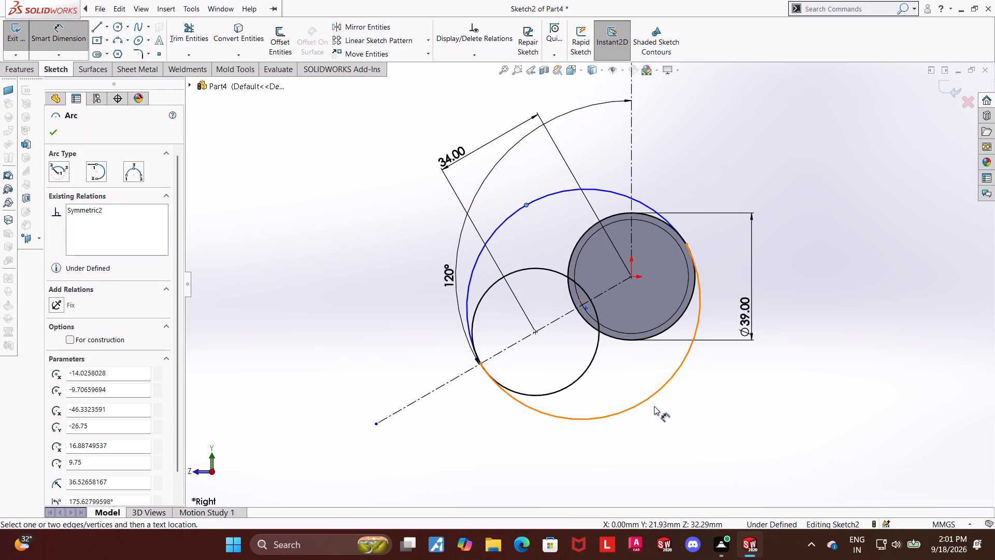
click(641, 405)
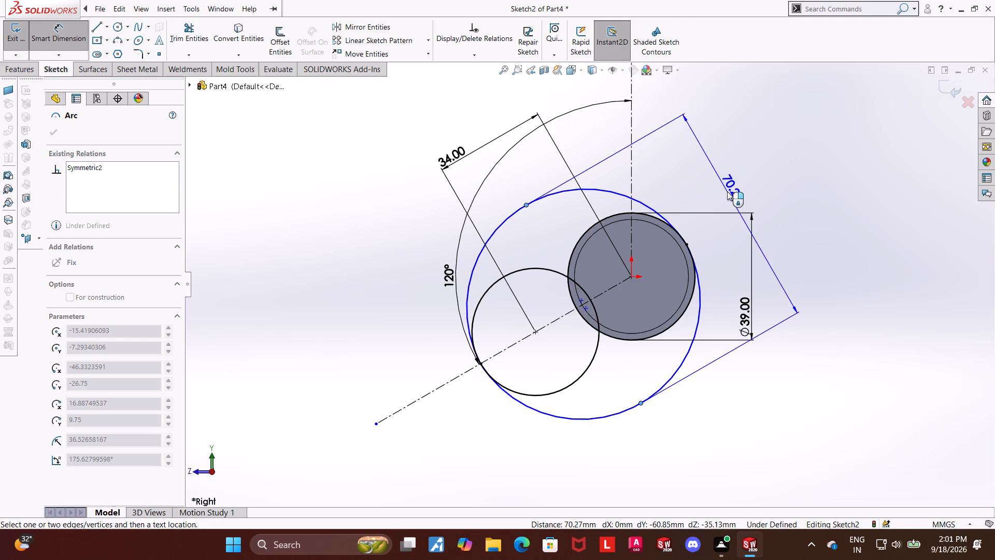
click(406, 446)
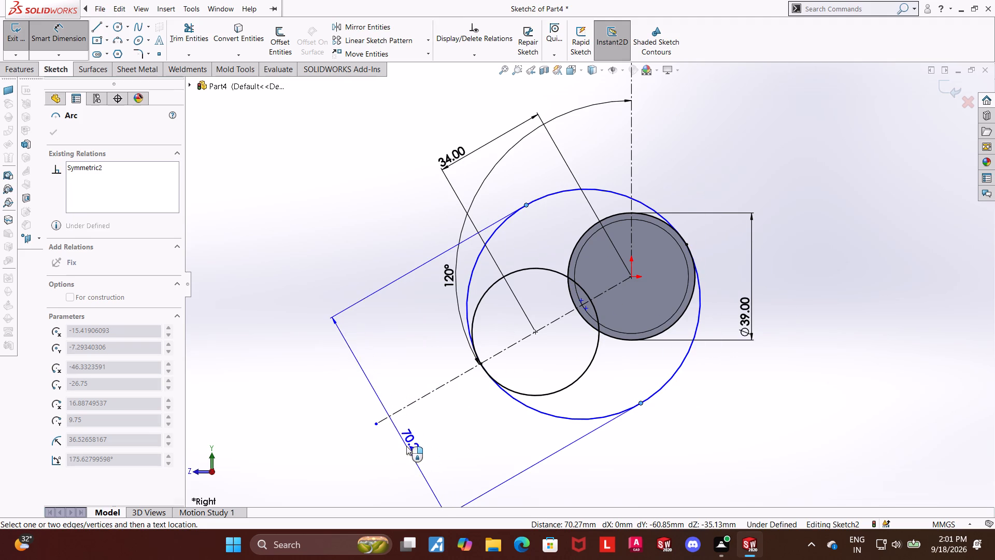
text(51)
key(Return)
key(Escape)
scroll(563, 383, down, 2)
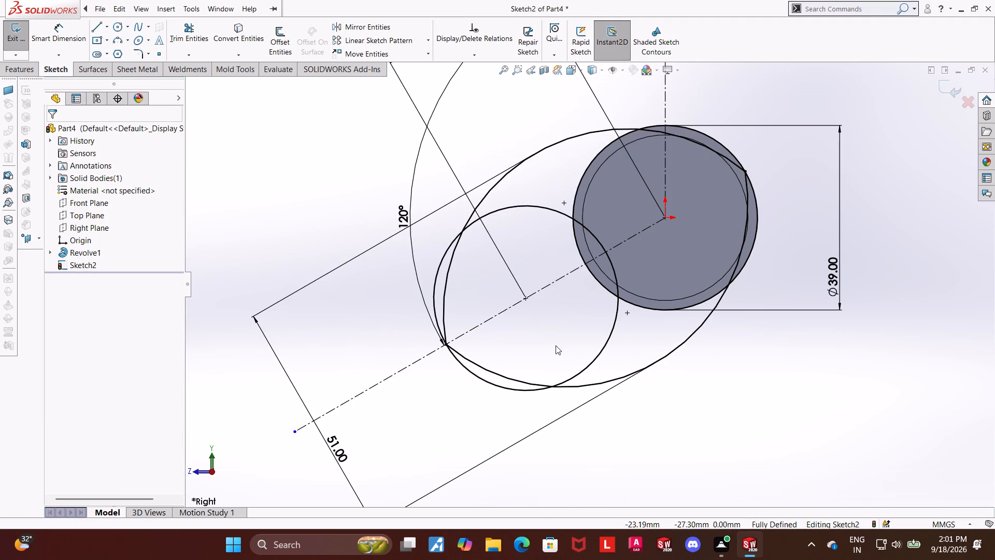
scroll(636, 279, up, 1)
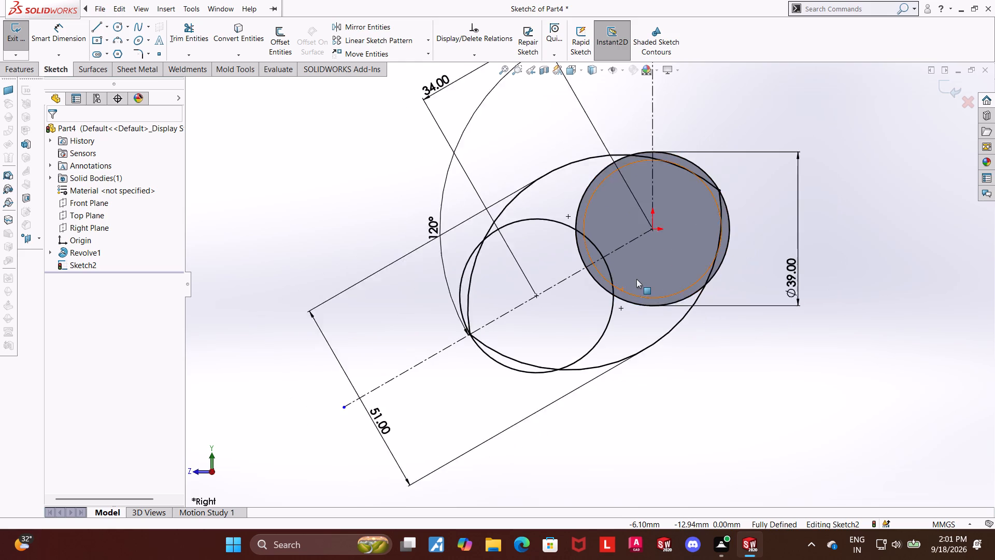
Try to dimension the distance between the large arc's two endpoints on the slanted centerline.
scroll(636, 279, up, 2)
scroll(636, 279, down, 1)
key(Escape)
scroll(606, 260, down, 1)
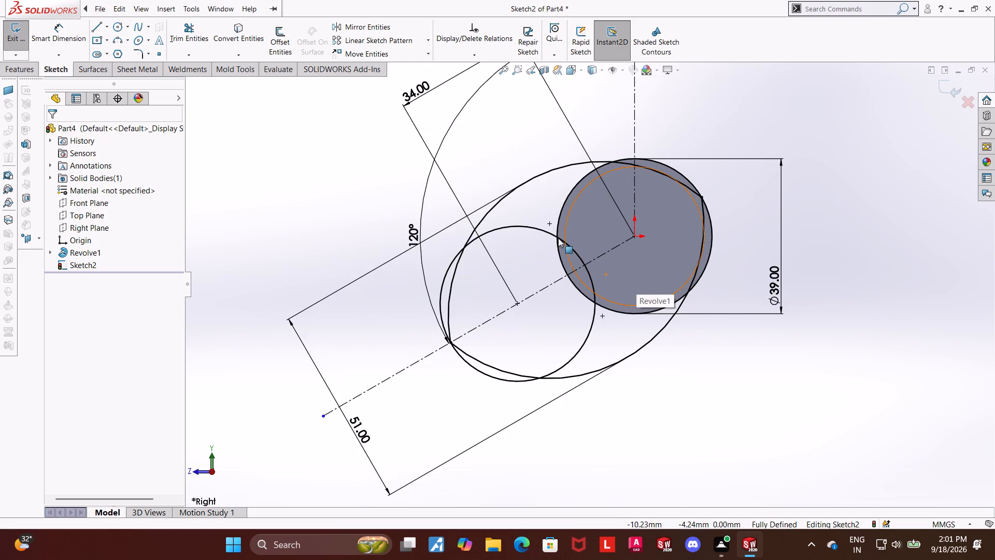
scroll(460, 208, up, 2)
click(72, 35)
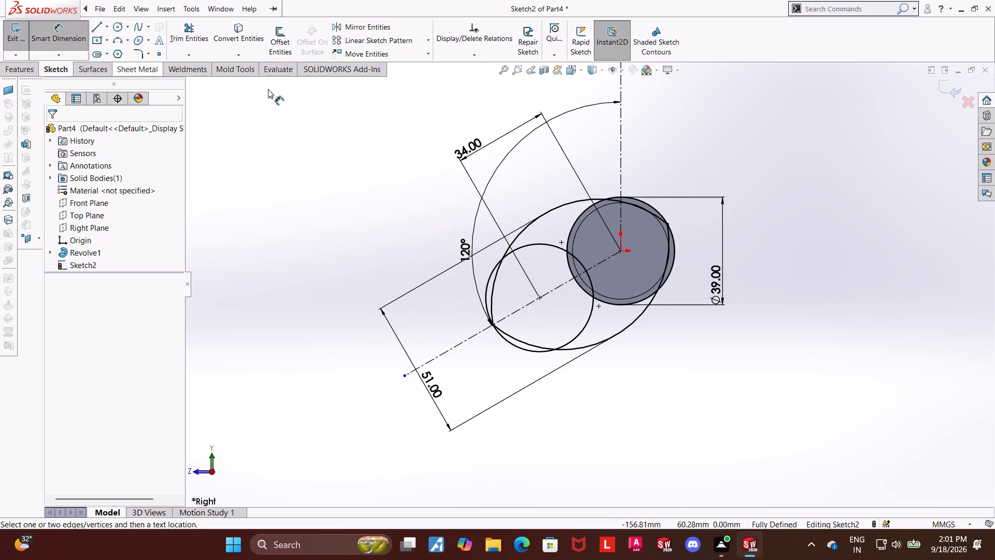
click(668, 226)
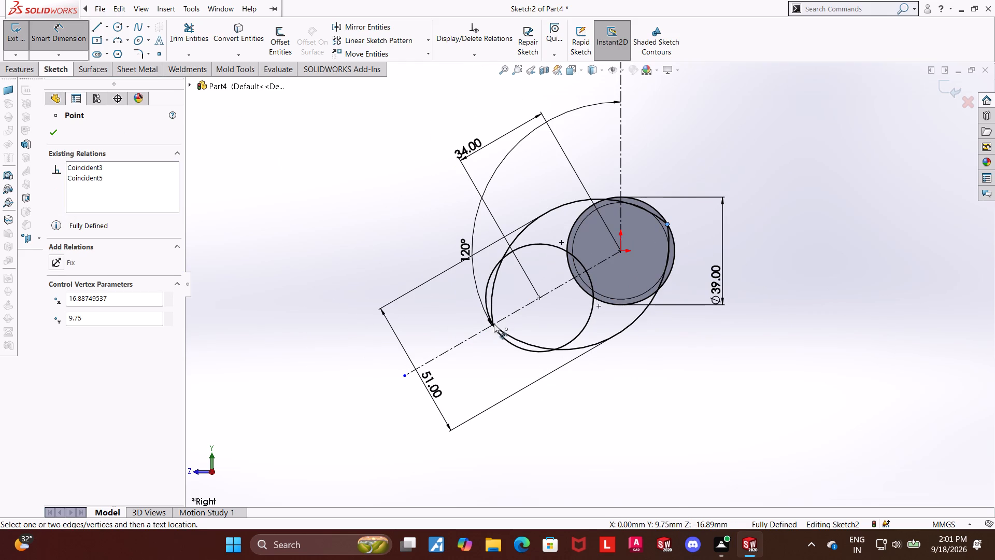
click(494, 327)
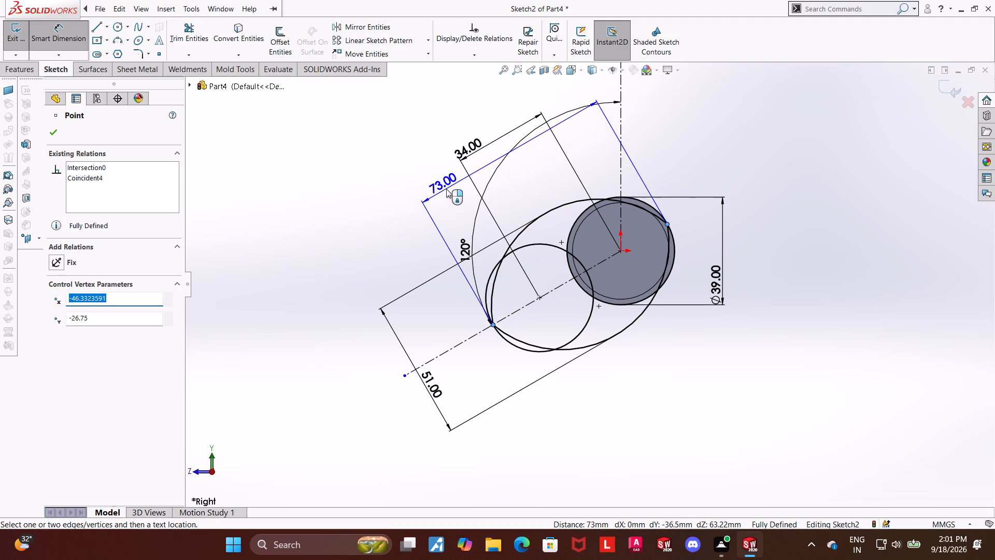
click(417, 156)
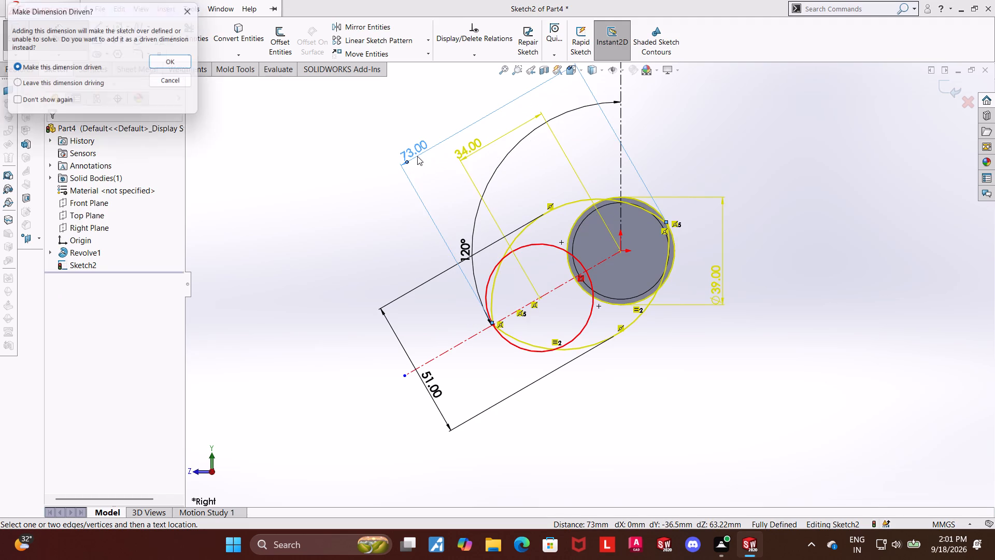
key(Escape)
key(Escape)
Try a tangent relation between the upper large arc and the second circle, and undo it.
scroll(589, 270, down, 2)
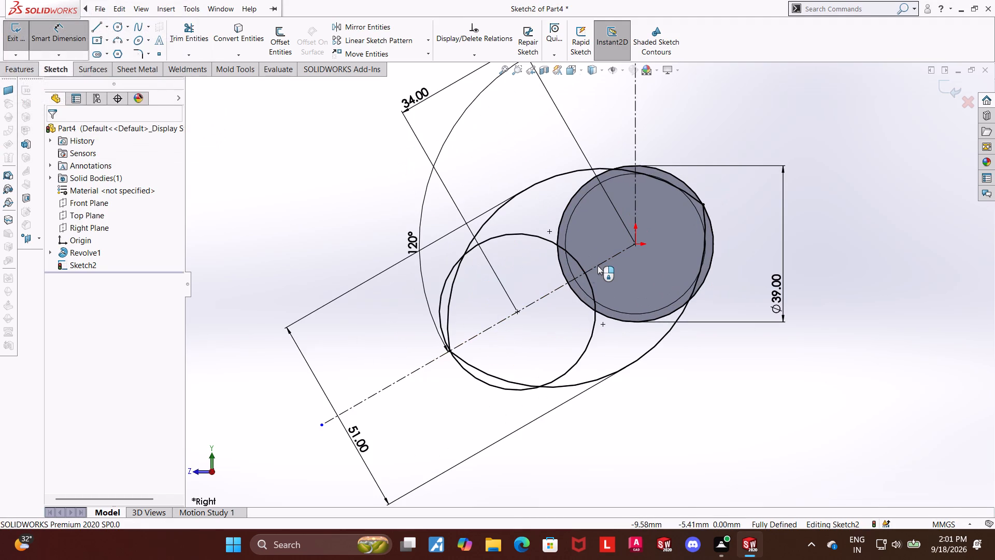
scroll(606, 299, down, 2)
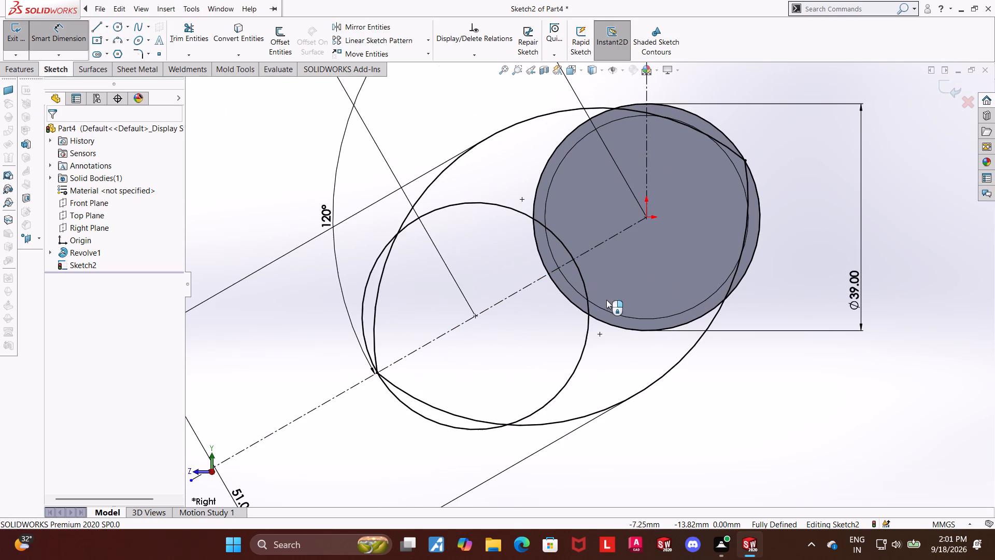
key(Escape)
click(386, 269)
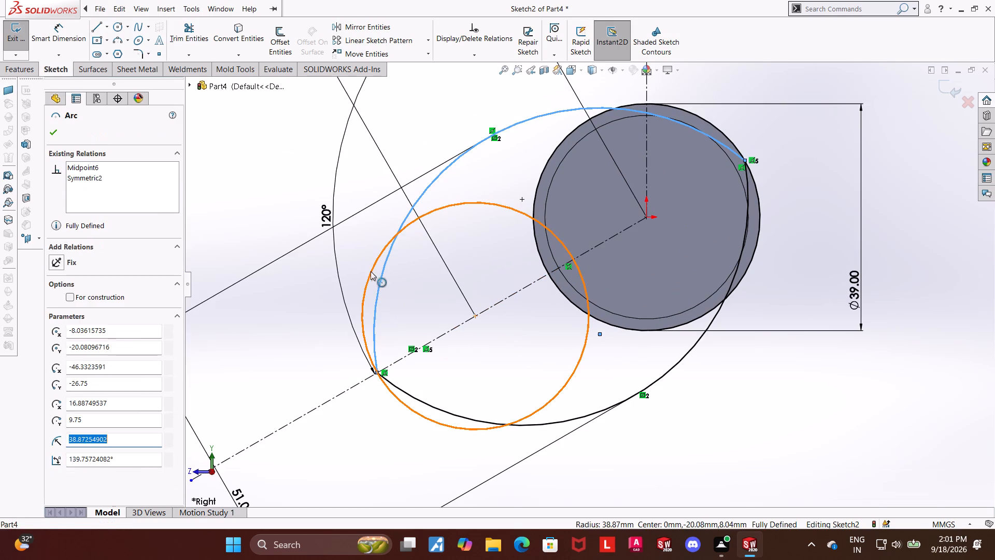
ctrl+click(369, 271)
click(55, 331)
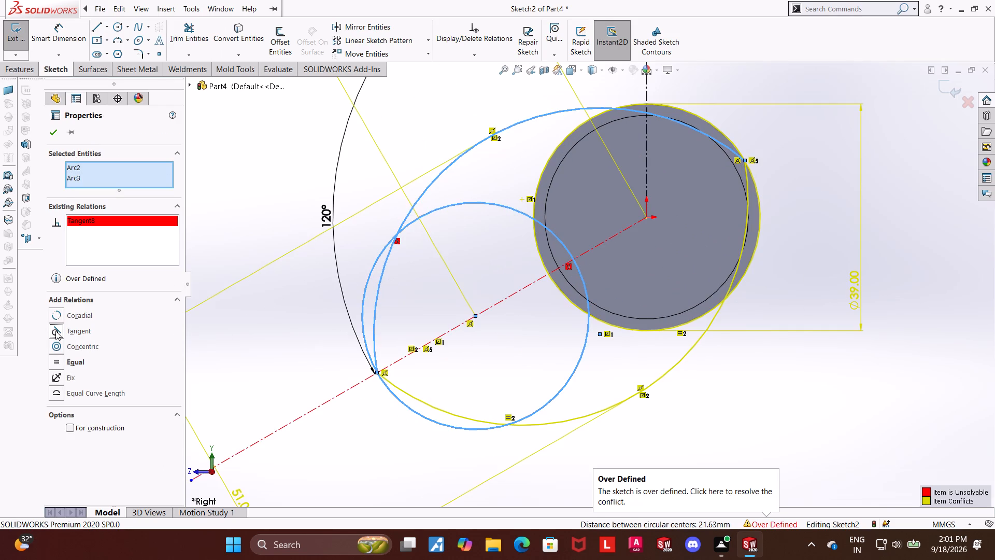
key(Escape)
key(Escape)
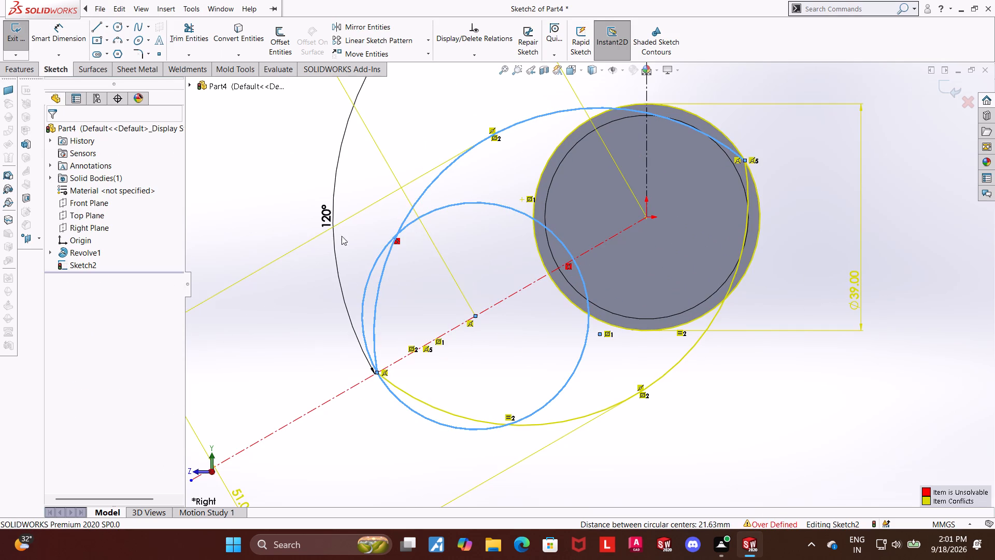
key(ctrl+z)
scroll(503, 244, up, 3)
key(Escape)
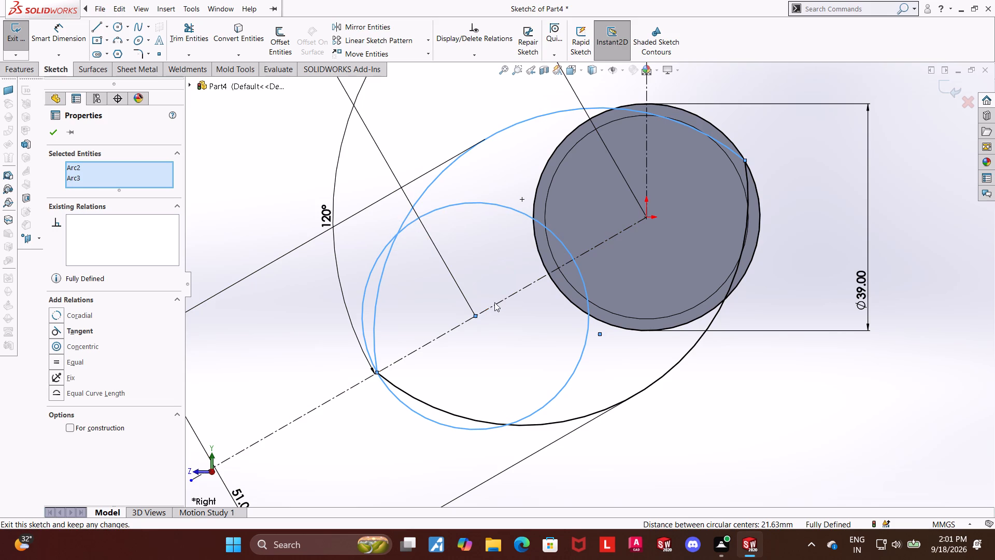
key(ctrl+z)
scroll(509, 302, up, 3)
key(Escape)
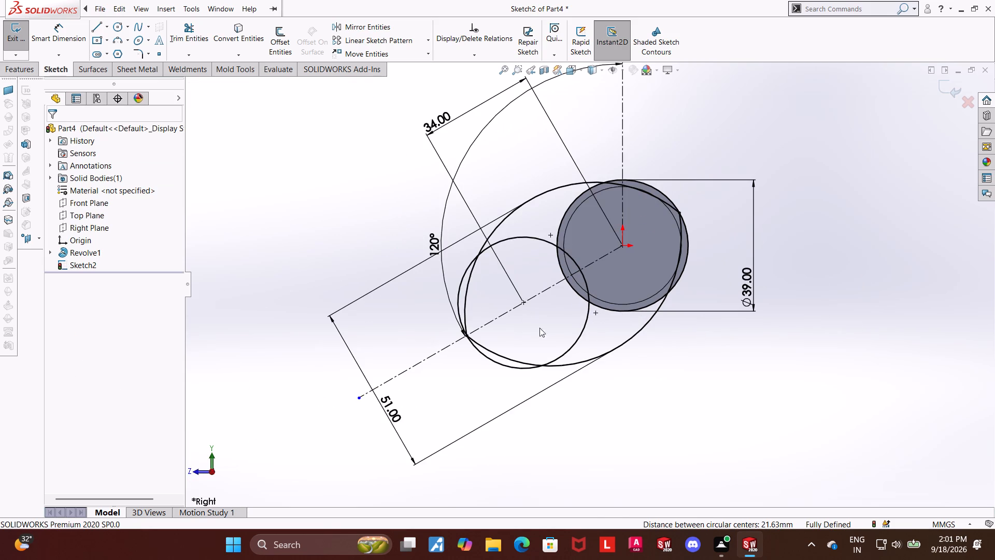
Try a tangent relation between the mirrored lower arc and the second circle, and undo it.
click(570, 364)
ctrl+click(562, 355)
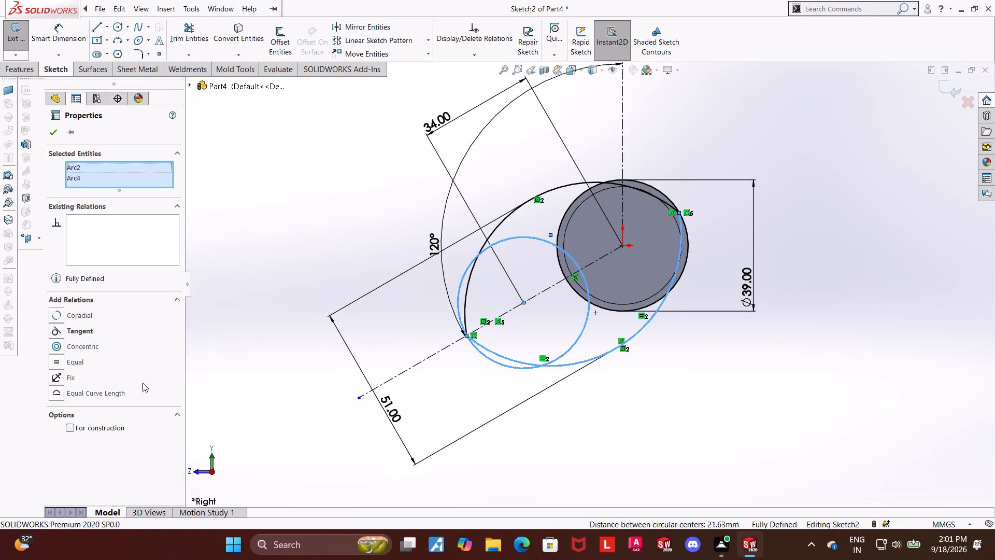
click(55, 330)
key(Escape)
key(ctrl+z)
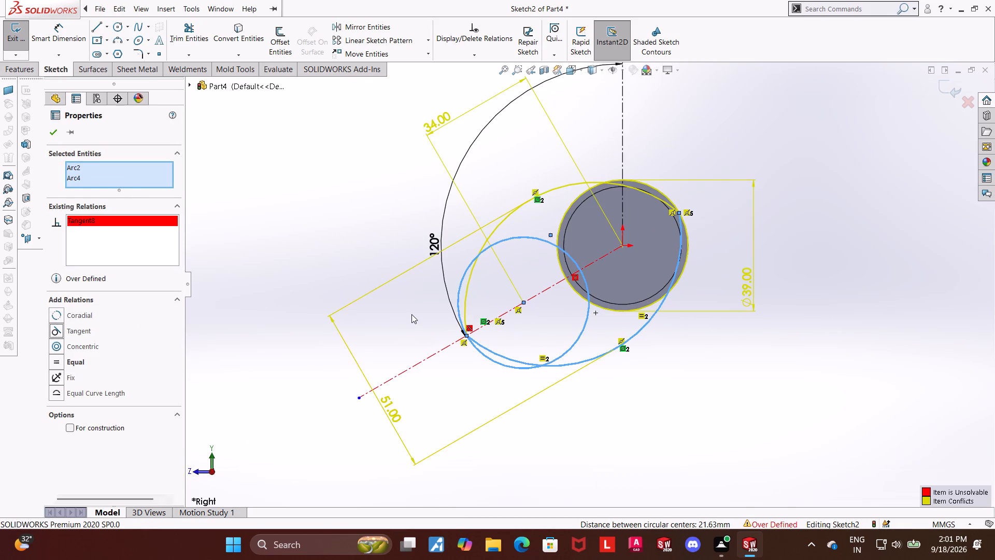
Delete the 51 mm width dimension between the large arc and its mirrored copy.
right_click(390, 414)
click(429, 403)
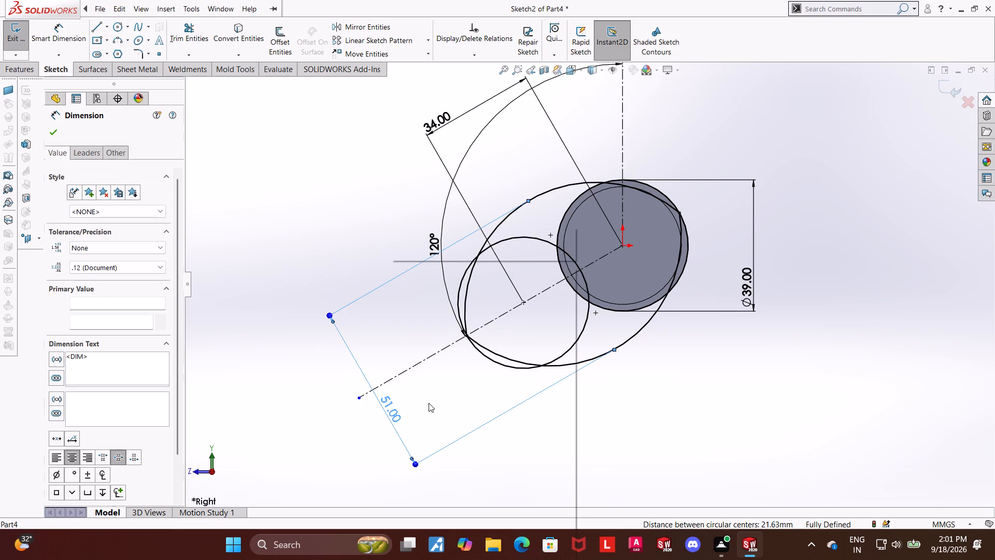
key(Escape)
key(Escape)
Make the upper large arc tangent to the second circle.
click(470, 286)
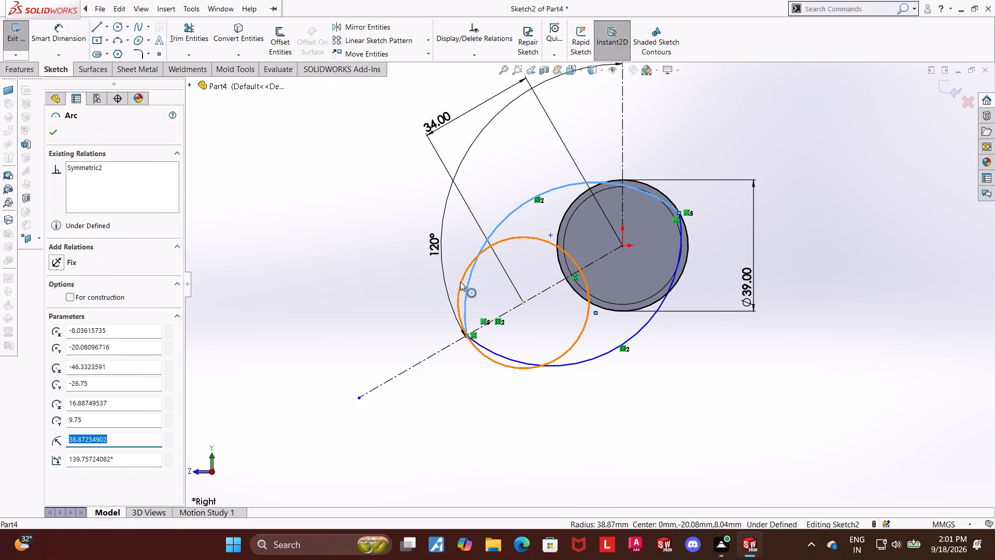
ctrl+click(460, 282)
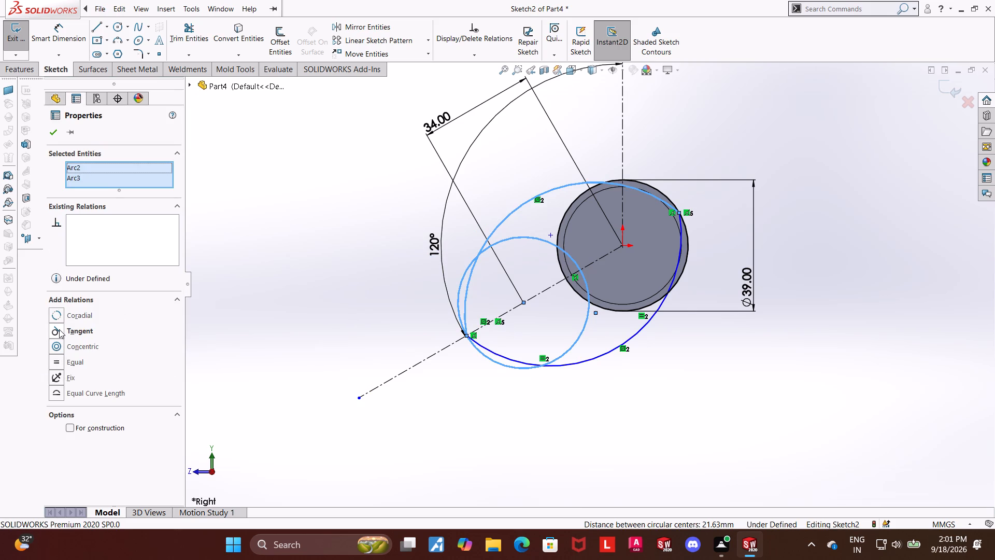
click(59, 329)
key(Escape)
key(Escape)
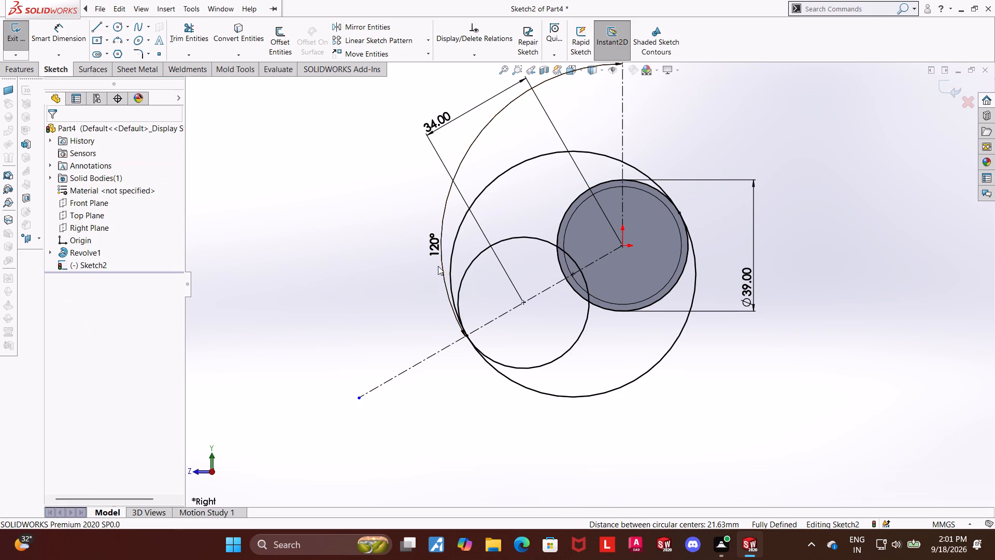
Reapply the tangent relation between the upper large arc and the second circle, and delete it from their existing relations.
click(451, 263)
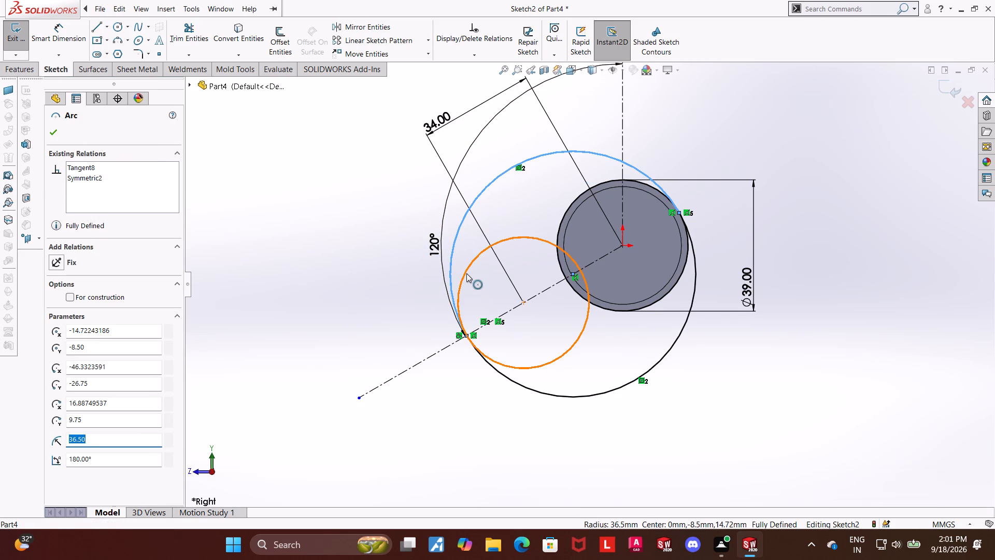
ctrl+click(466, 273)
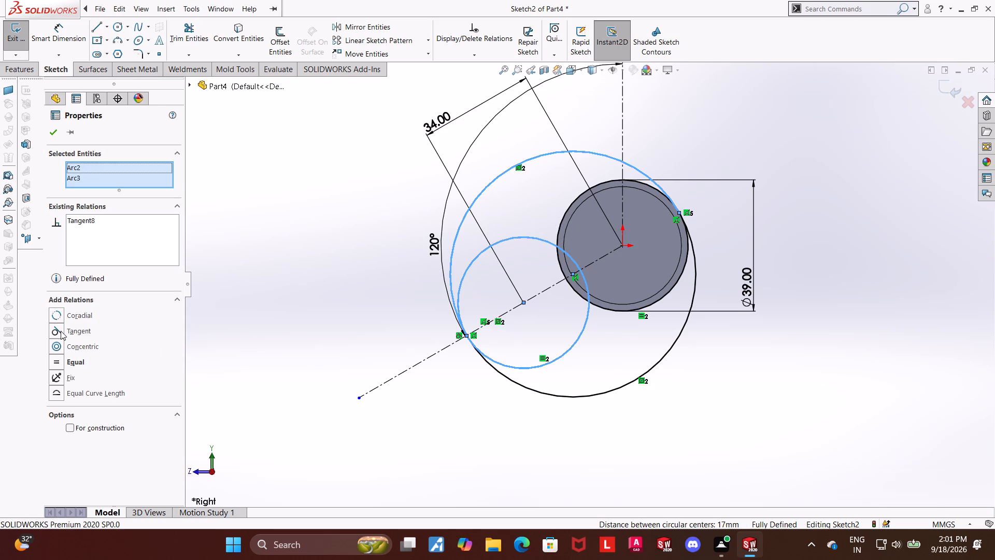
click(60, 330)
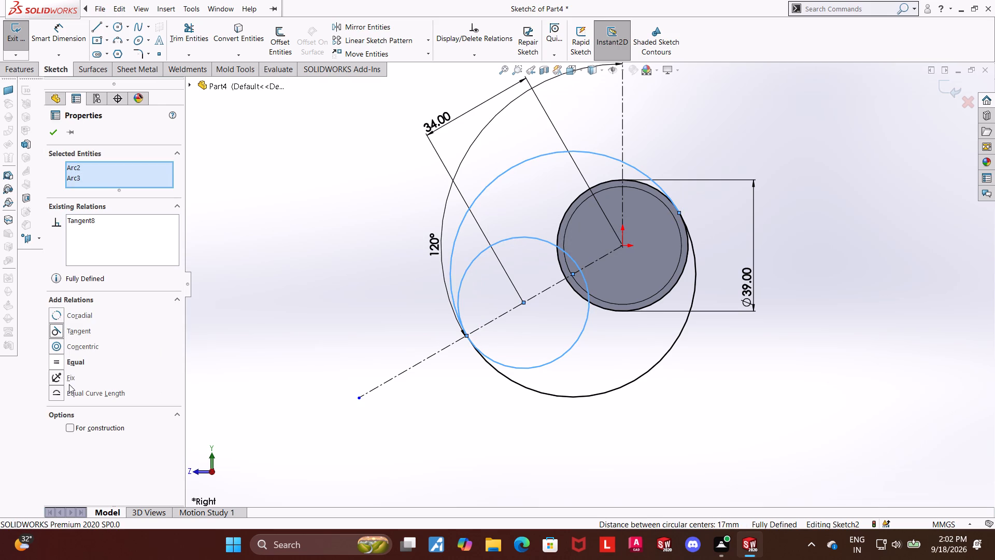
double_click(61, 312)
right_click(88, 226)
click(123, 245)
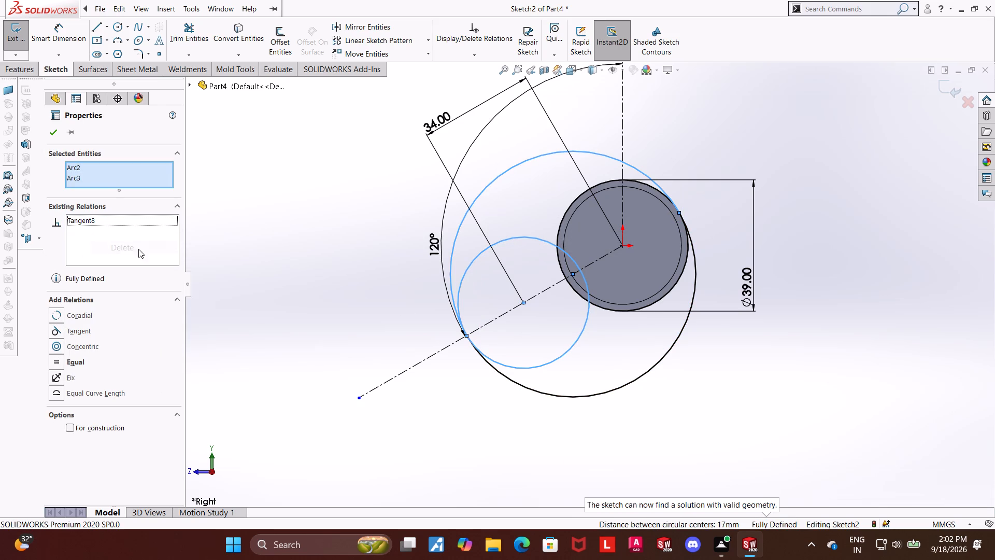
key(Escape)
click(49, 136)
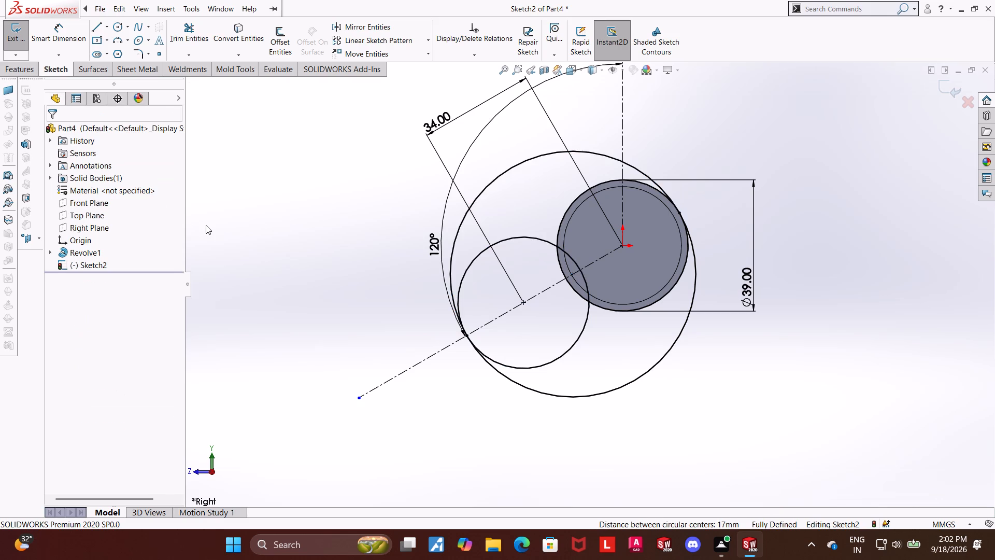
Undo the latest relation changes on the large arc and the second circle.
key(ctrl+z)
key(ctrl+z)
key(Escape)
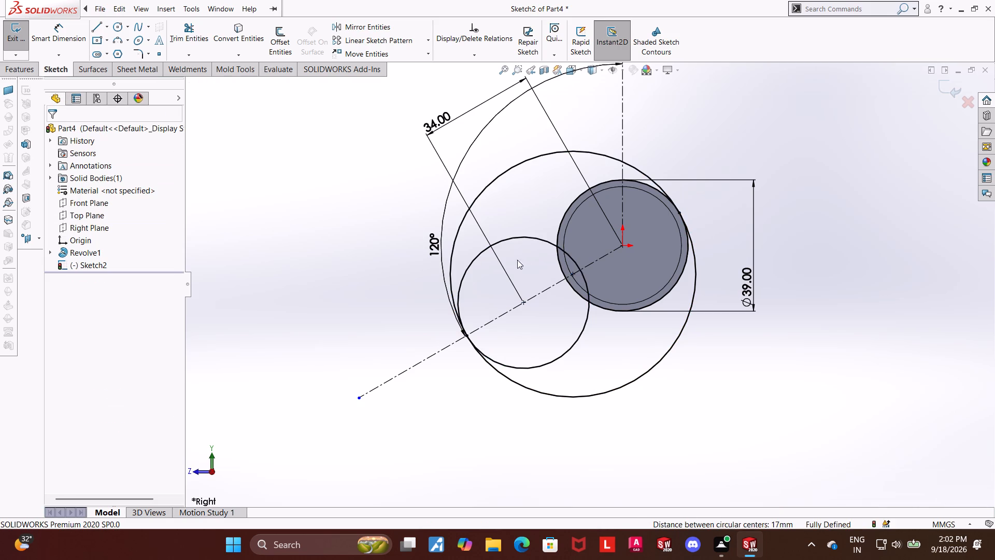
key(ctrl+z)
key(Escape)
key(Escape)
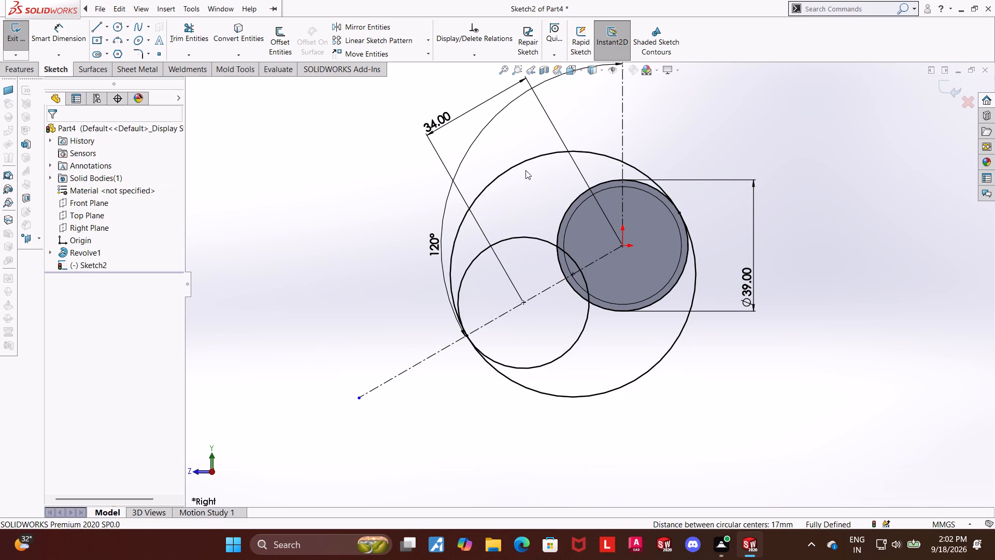
Delete the upper large arc and its mirrored copy from the sketch.
right_click(523, 161)
click(559, 339)
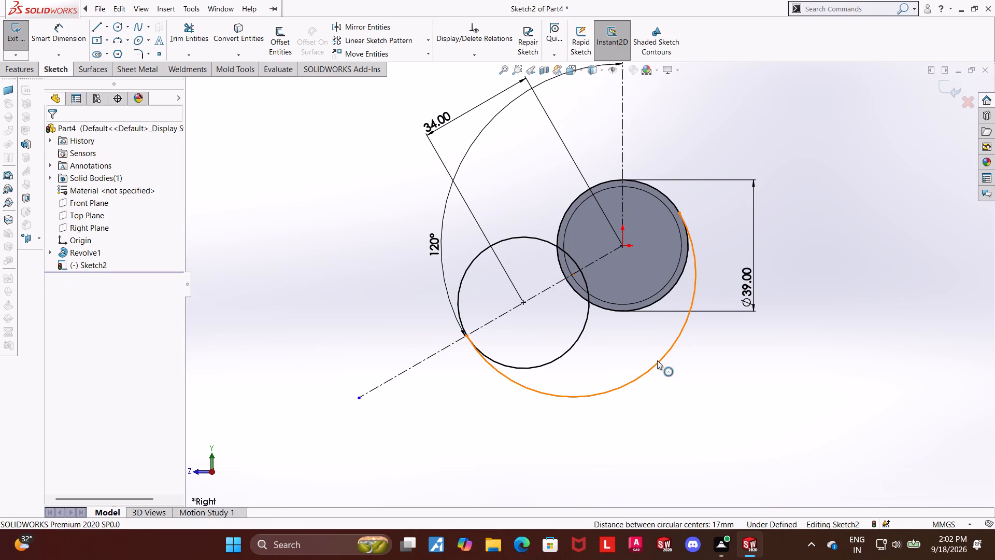
right_click(655, 360)
key(Escape)
right_click(647, 371)
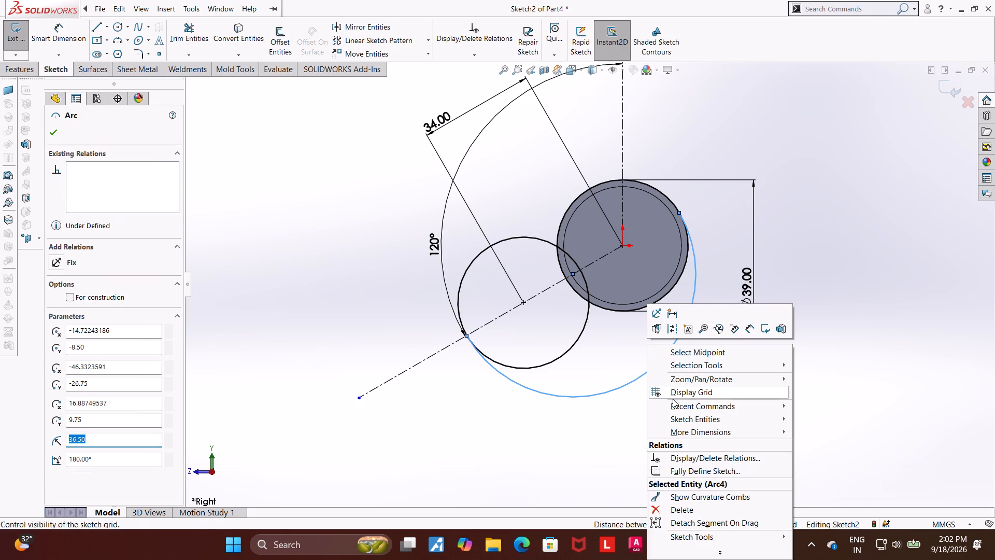
click(661, 510)
key(Escape)
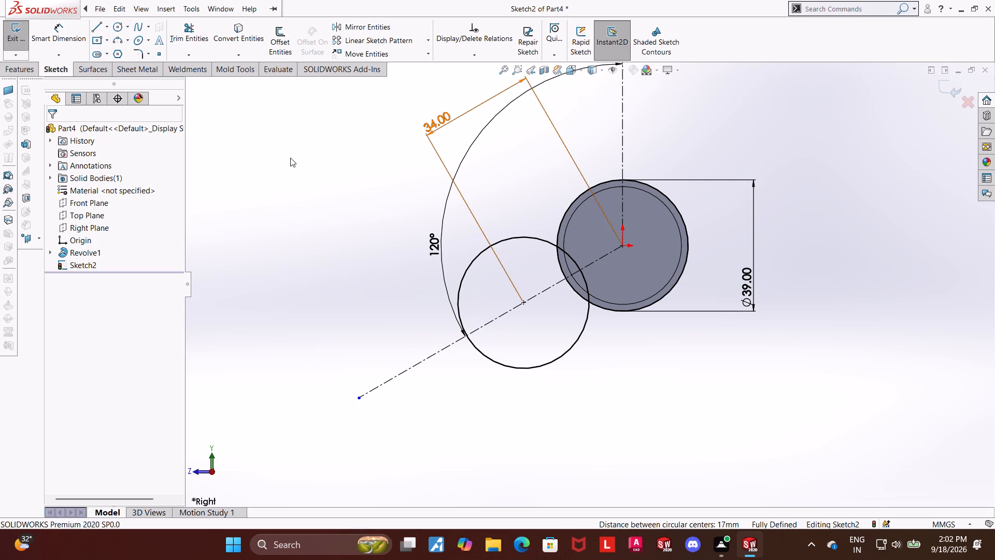
Sketch a three-point arc, radius about 39 mm, above both circles, from the second circle's outer side to the origin circle's upper far side.
click(118, 38)
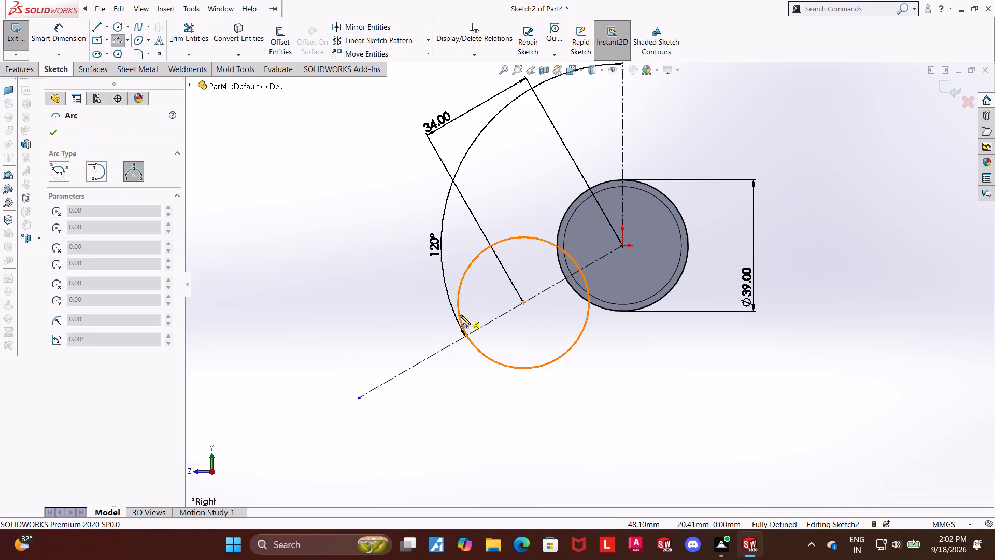
click(459, 316)
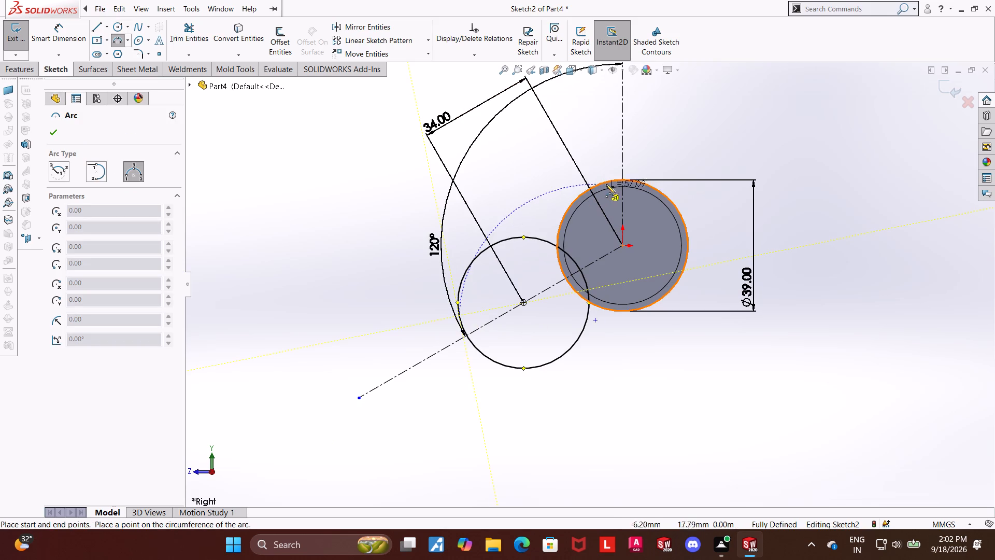
click(666, 195)
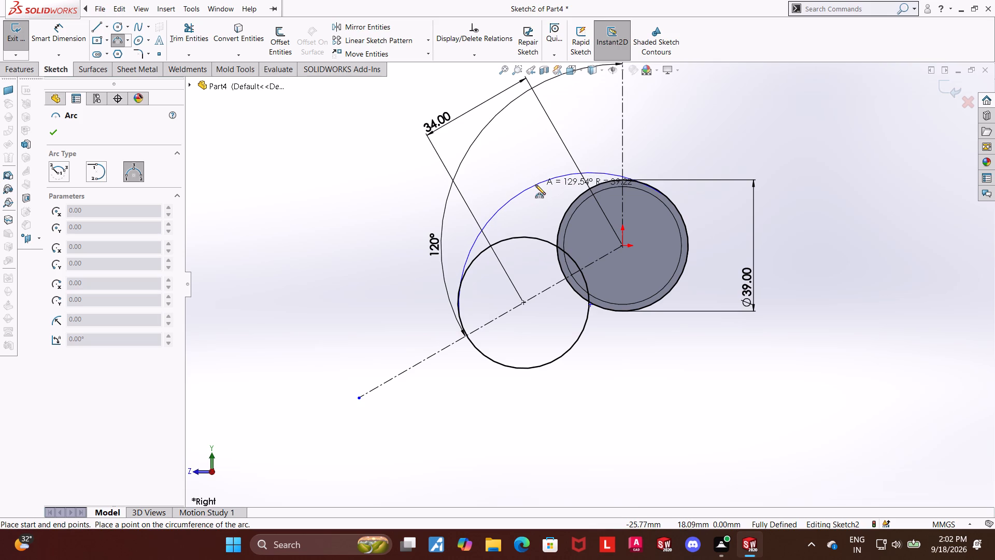
double_click(535, 185)
key(Escape)
key(Escape)
Make the new arc tangent to the second circle.
click(474, 259)
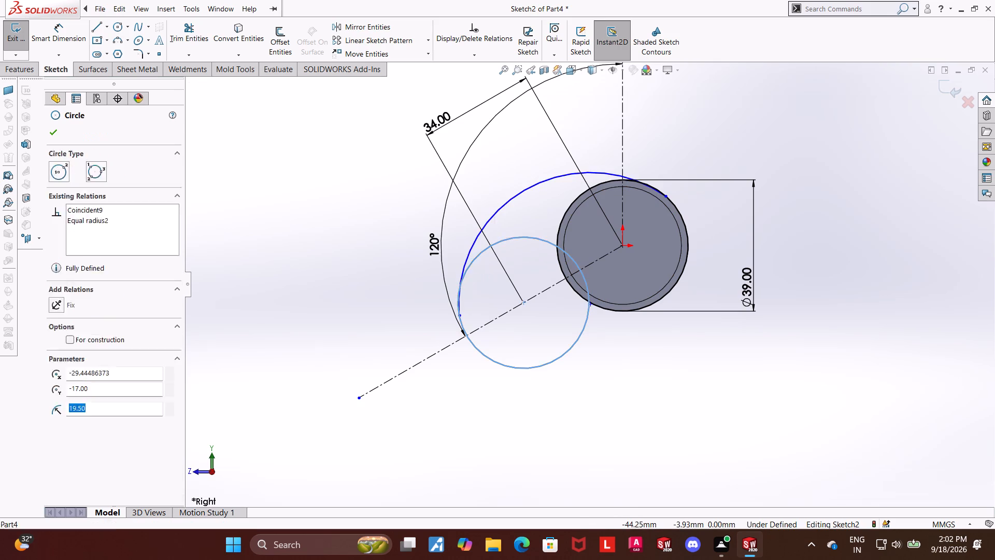
ctrl+click(467, 256)
click(59, 331)
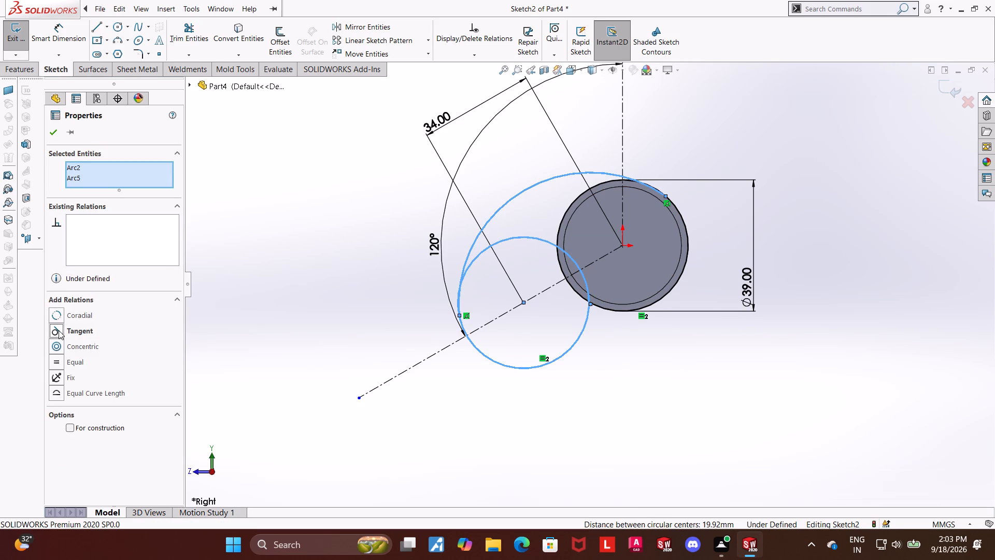
click(56, 132)
key(Escape)
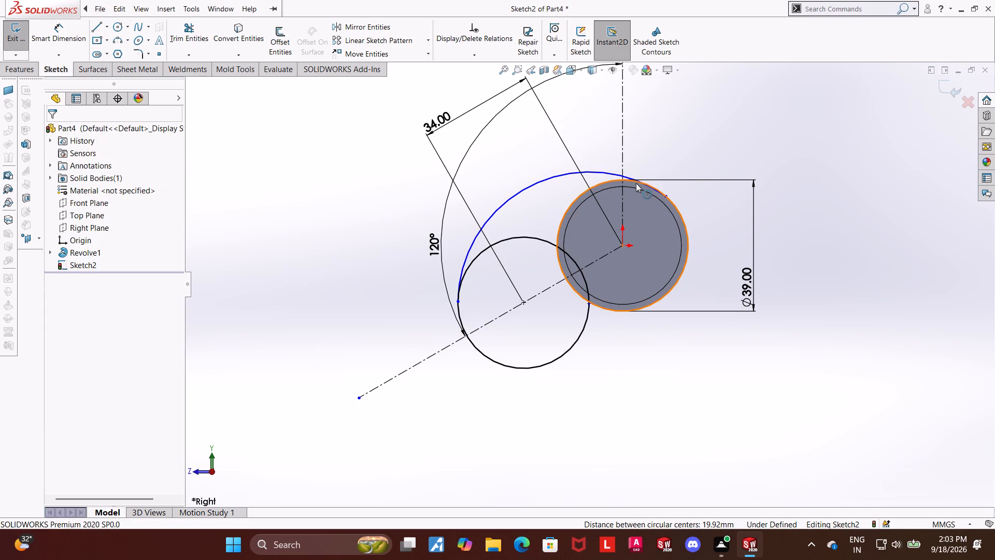
Make the new upper arc tangent to the 39 mm circle at the origin.
click(635, 183)
ctrl+click(611, 174)
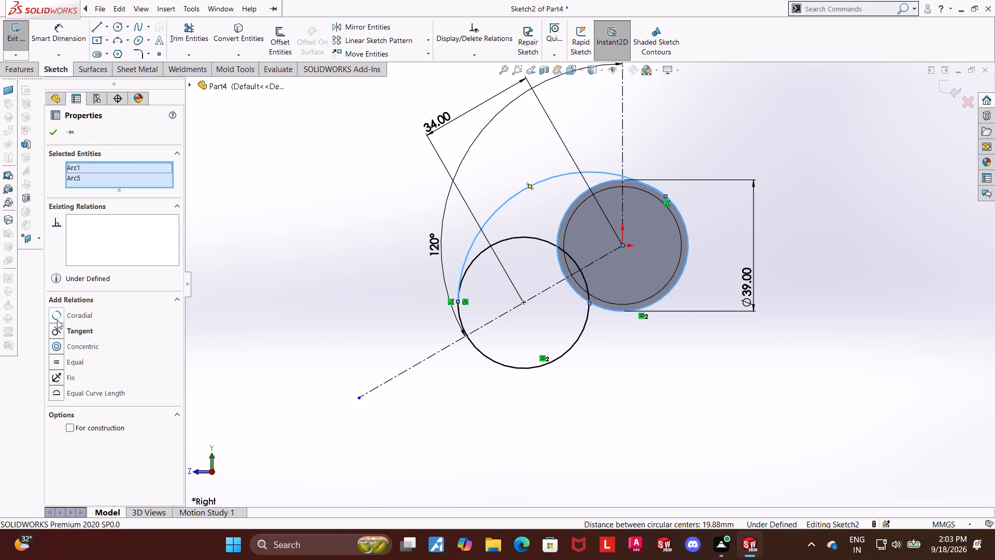
click(55, 333)
key(Escape)
key(Escape)
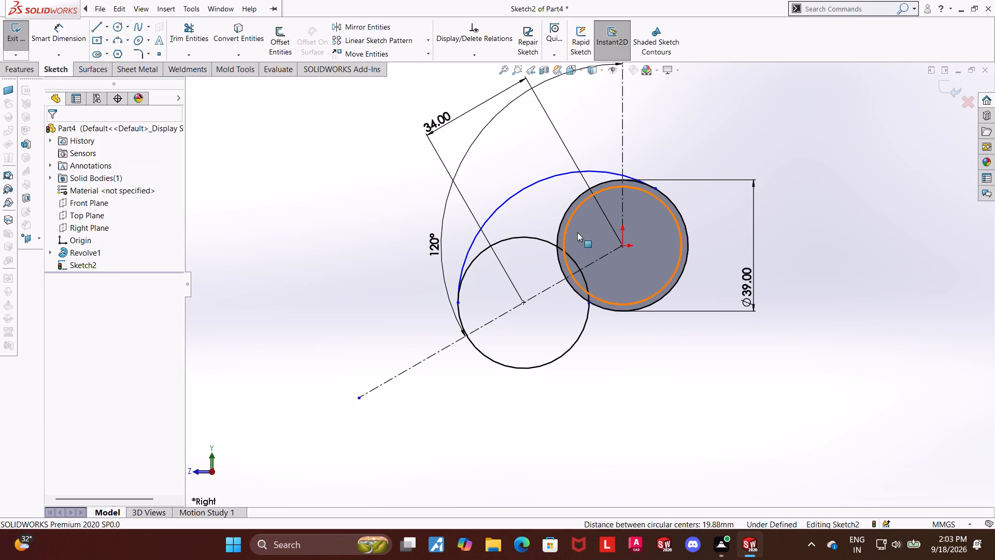
Mirror the upper tangent arc about the slanted centerline through both circle centres, keeping the original.
scroll(604, 230, down, 2)
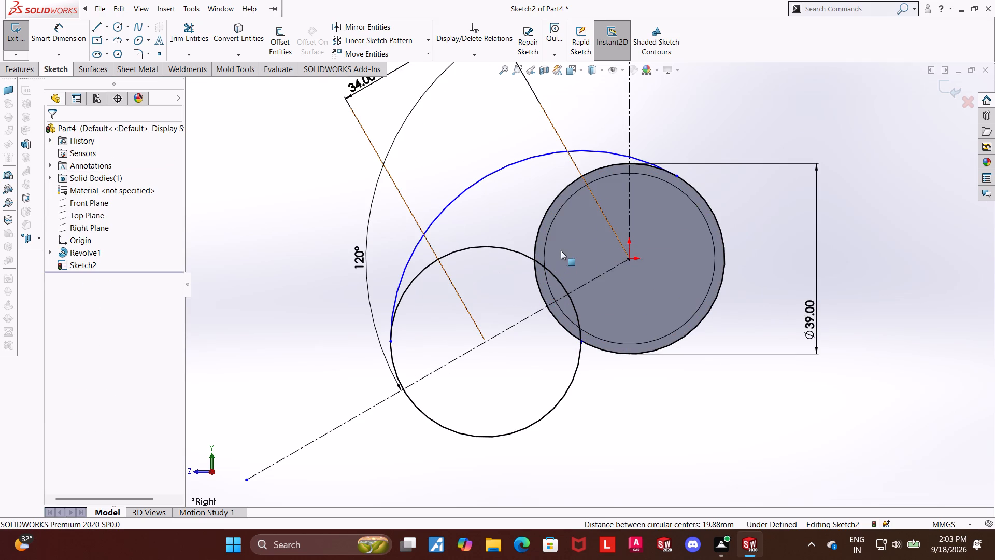
scroll(561, 250, up, 3)
scroll(564, 248, down, 2)
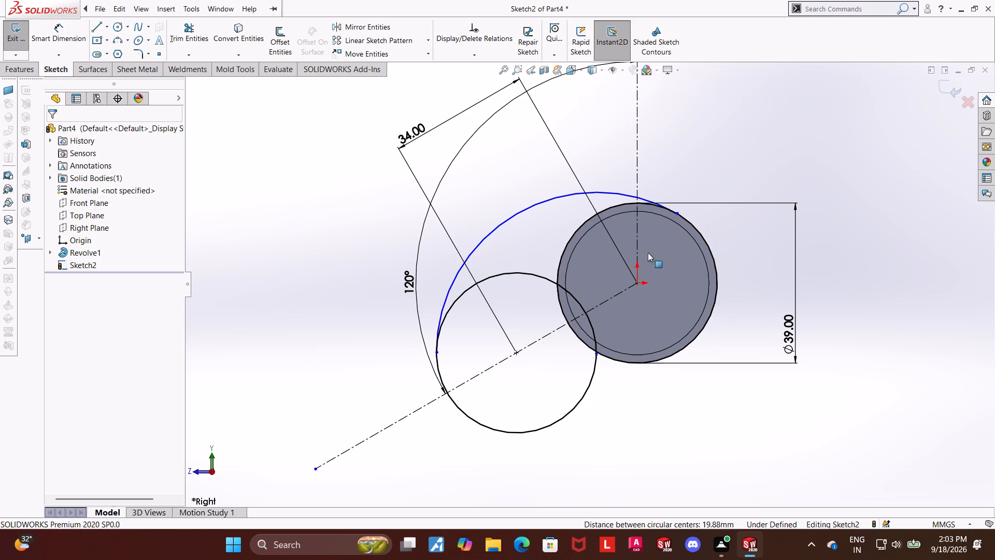
scroll(628, 269, up, 3)
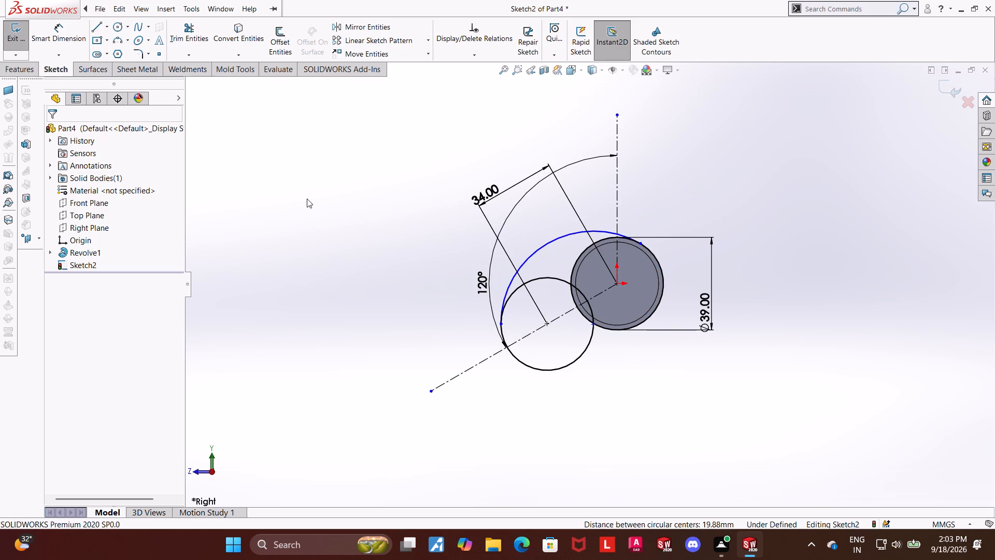
click(359, 32)
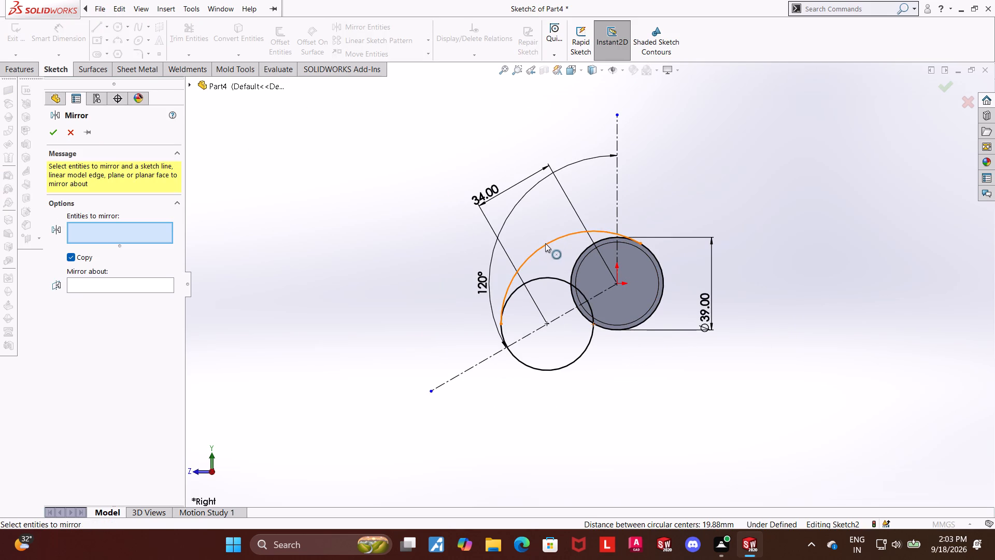
click(536, 255)
click(91, 286)
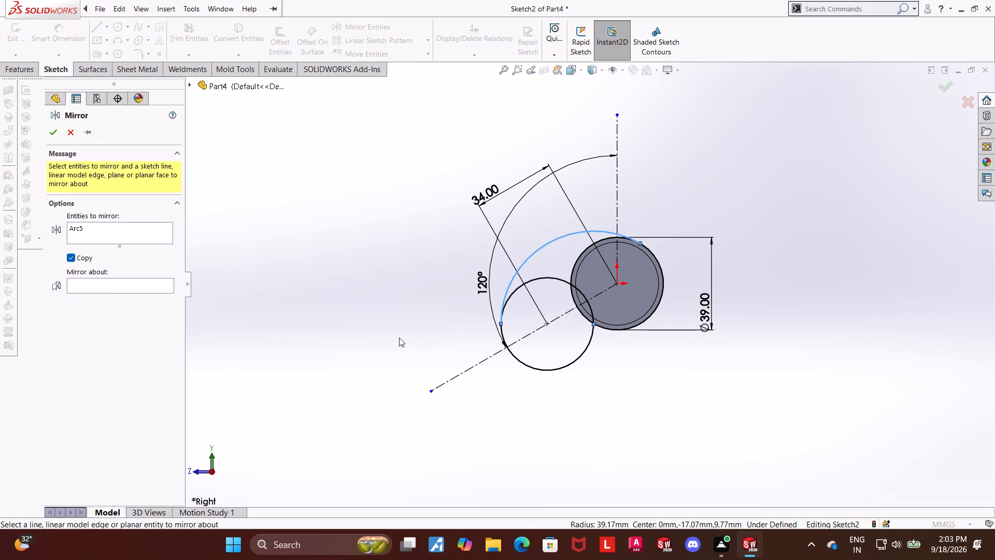
click(493, 355)
click(53, 136)
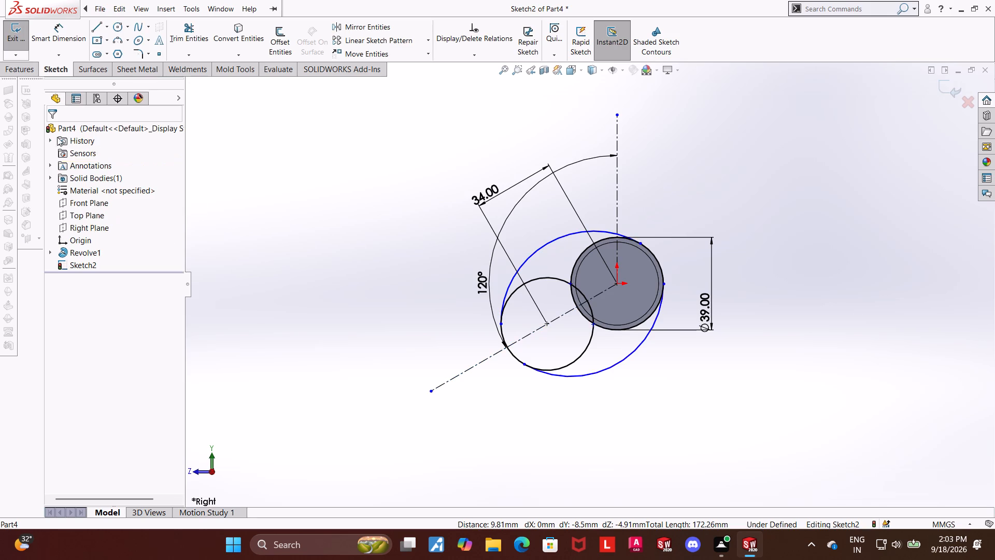
key(Escape)
key(Escape)
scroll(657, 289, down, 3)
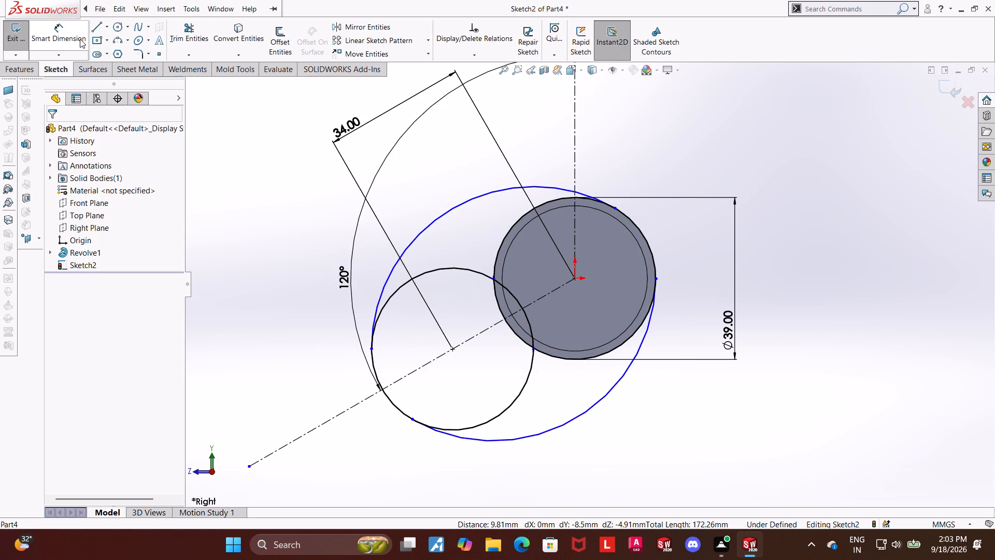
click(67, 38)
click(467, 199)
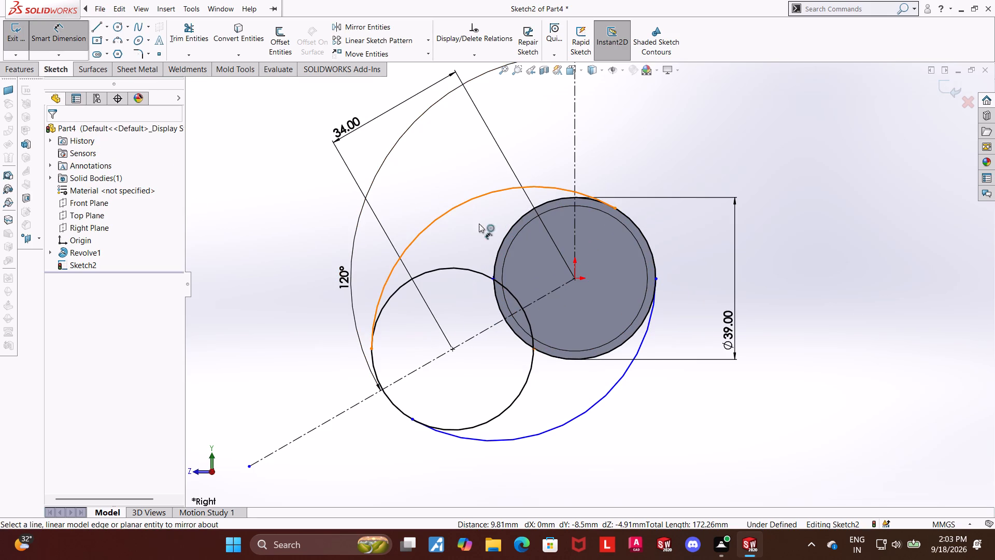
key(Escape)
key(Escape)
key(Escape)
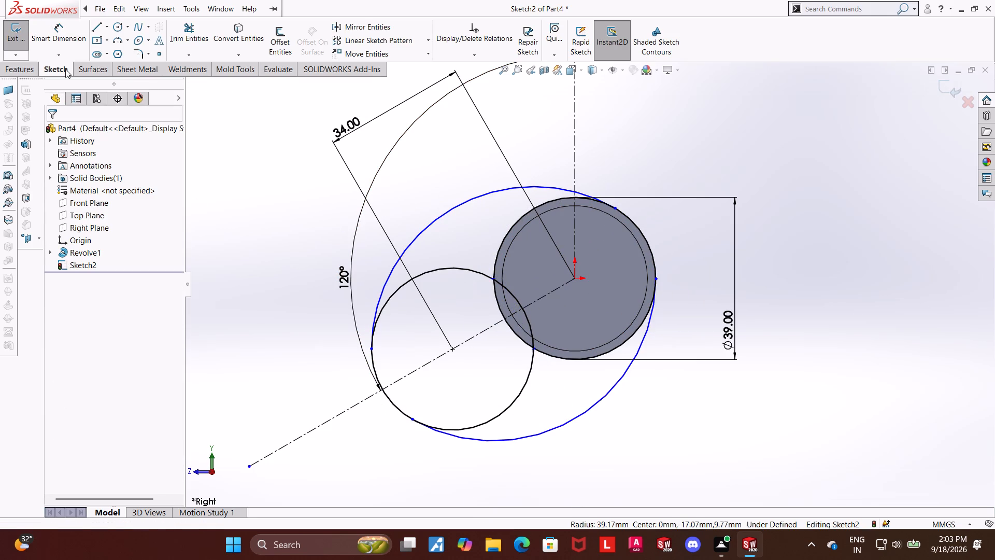
Dimension the distance between the upper arc and its mirrored copy as 51 mm.
click(47, 35)
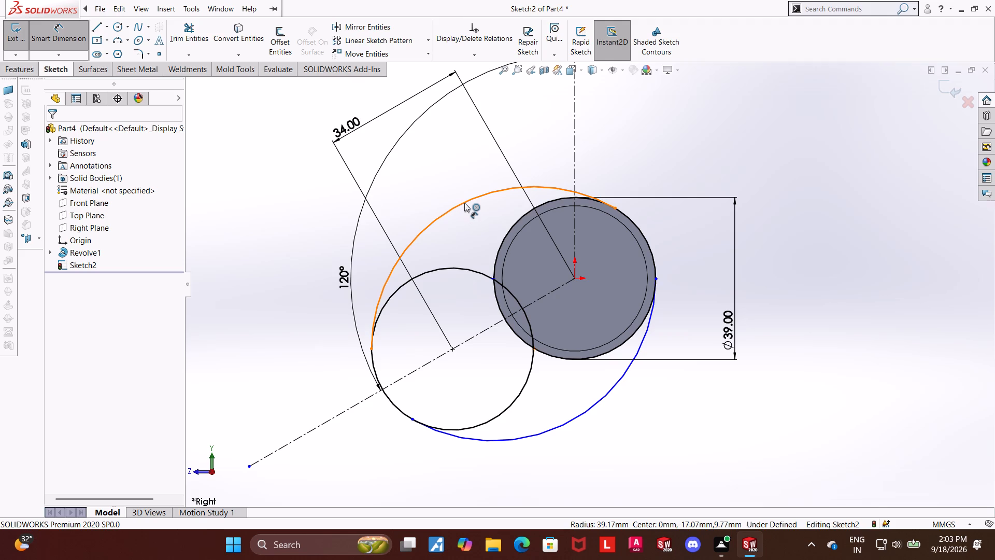
click(453, 209)
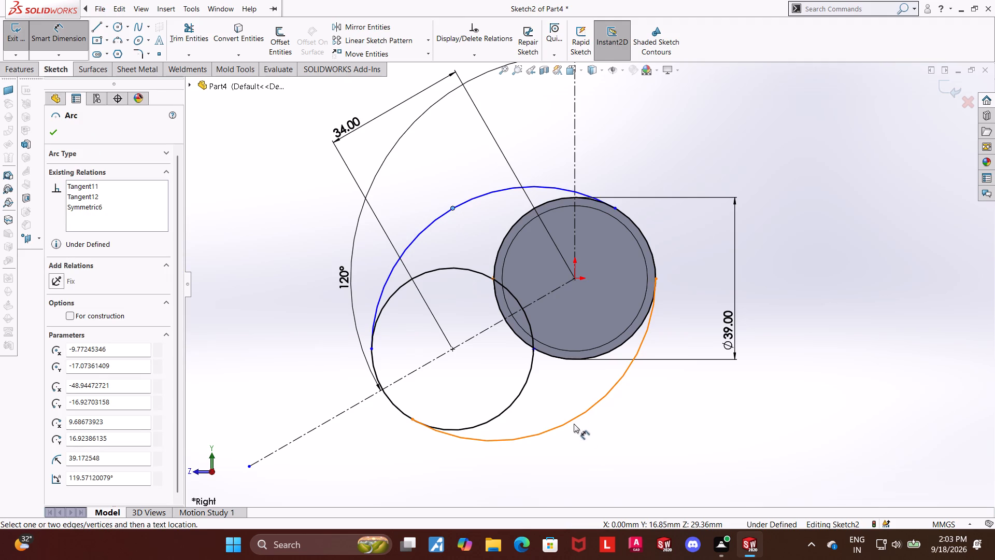
click(576, 421)
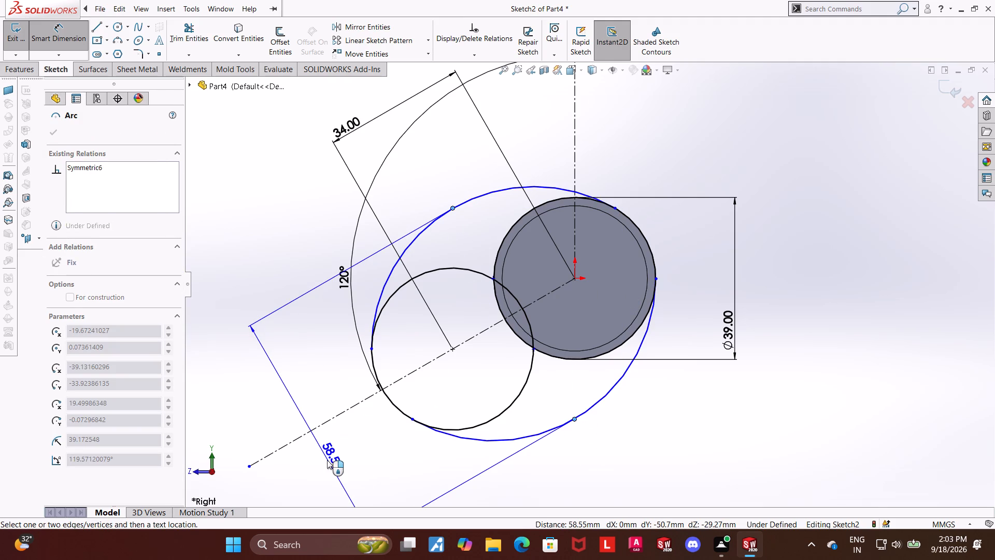
click(327, 460)
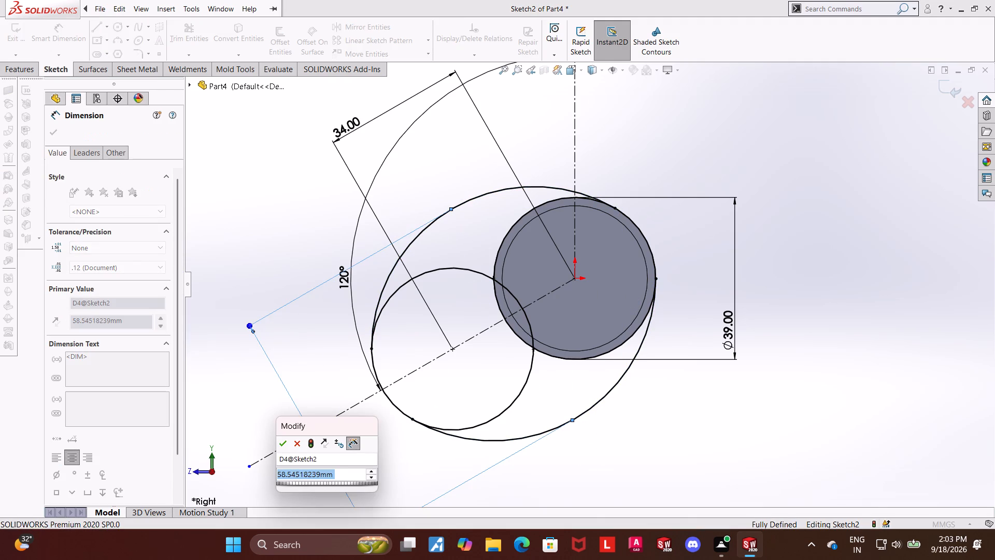
text(51)
key(Return)
key(Escape)
key(Escape)
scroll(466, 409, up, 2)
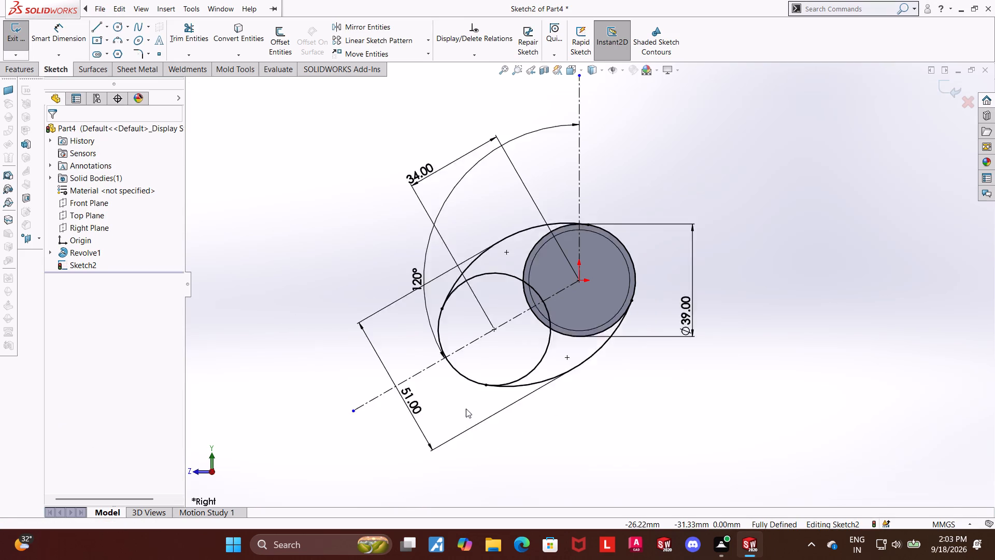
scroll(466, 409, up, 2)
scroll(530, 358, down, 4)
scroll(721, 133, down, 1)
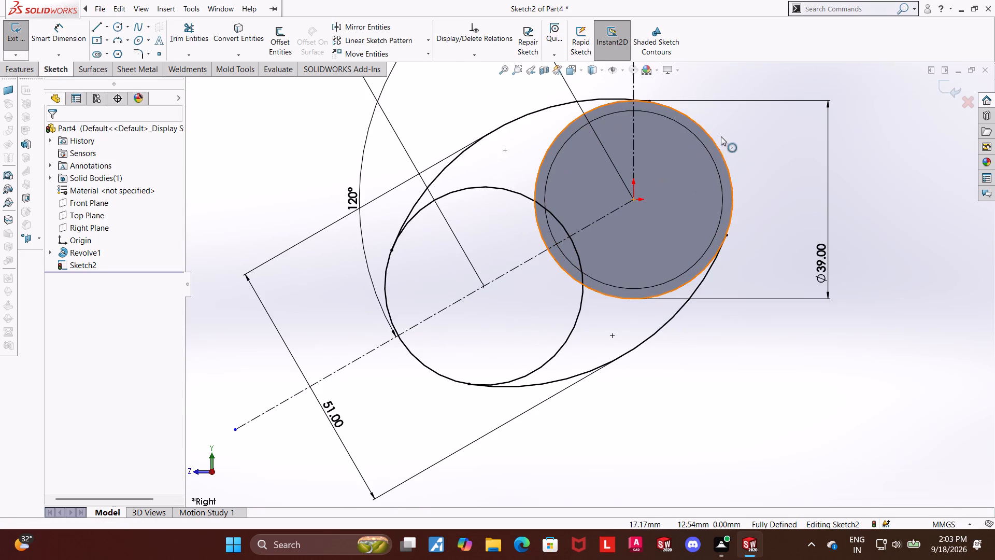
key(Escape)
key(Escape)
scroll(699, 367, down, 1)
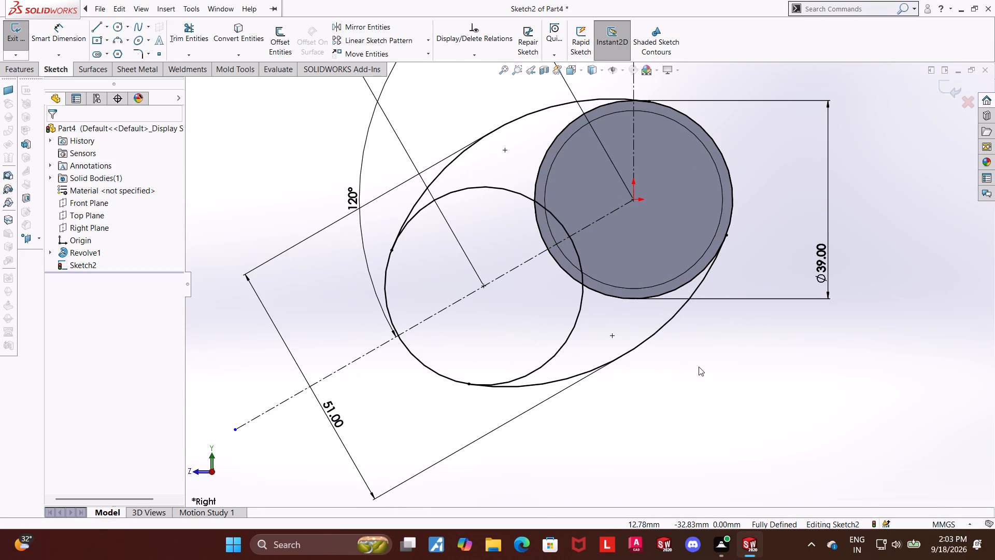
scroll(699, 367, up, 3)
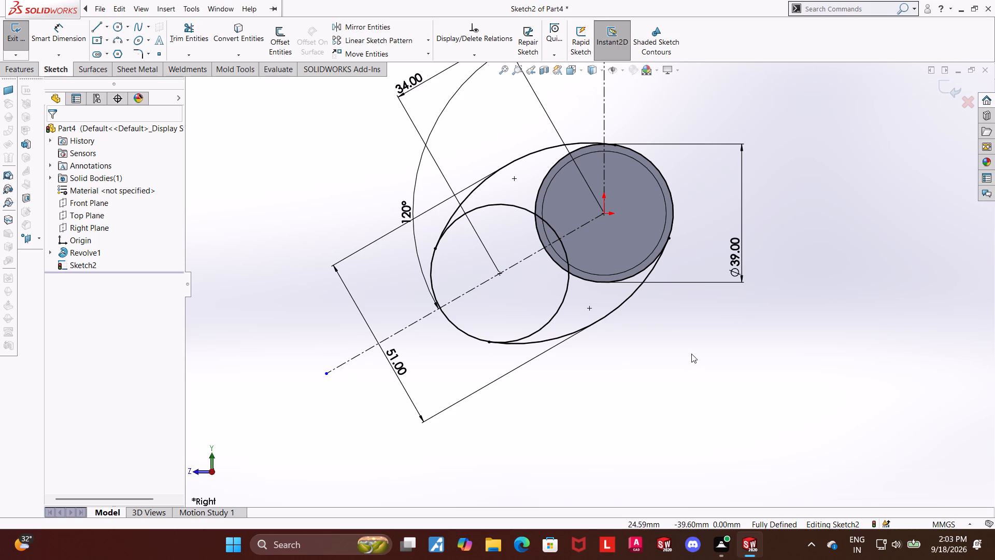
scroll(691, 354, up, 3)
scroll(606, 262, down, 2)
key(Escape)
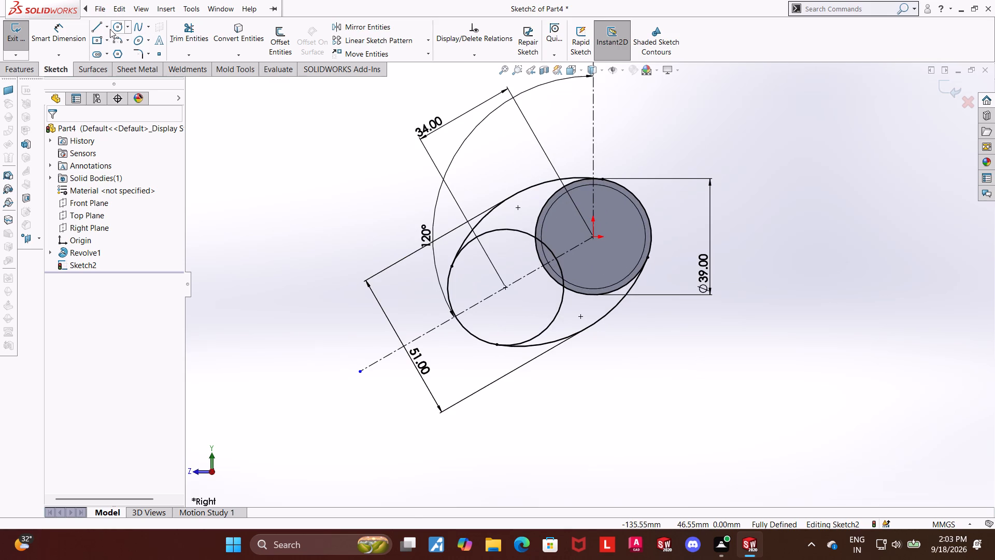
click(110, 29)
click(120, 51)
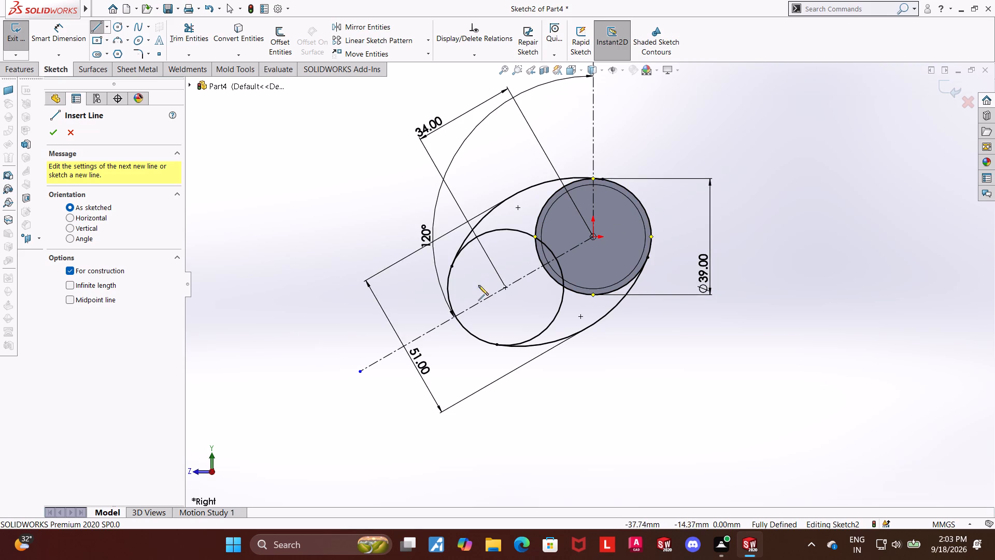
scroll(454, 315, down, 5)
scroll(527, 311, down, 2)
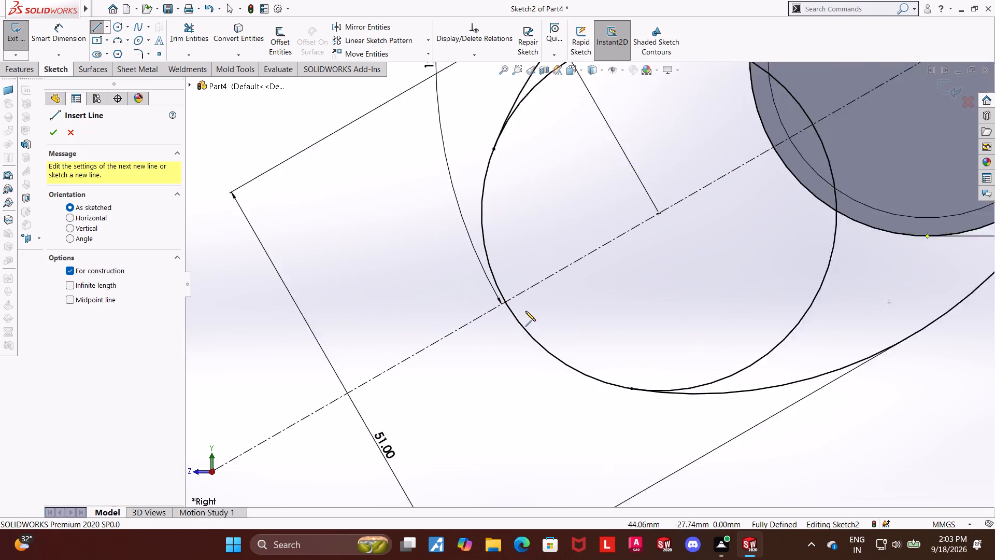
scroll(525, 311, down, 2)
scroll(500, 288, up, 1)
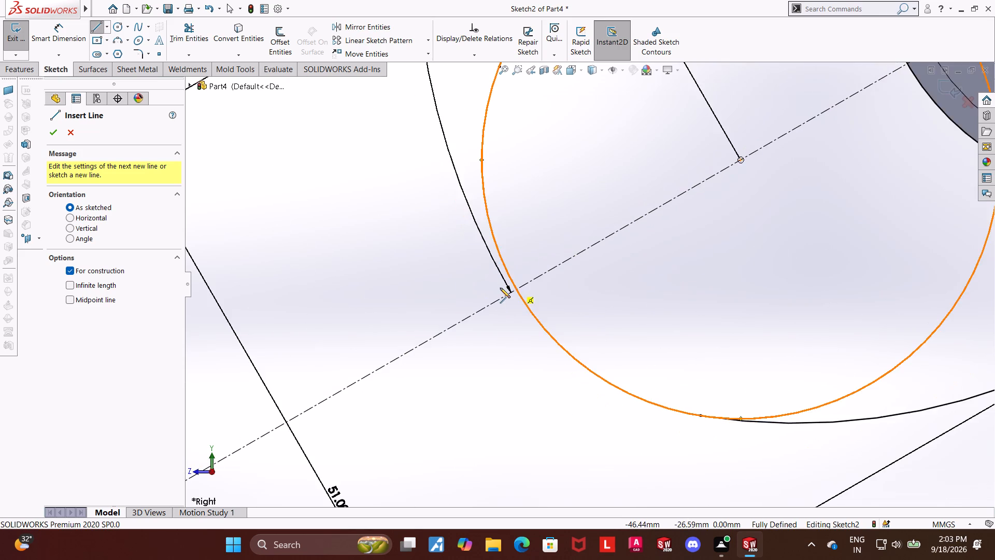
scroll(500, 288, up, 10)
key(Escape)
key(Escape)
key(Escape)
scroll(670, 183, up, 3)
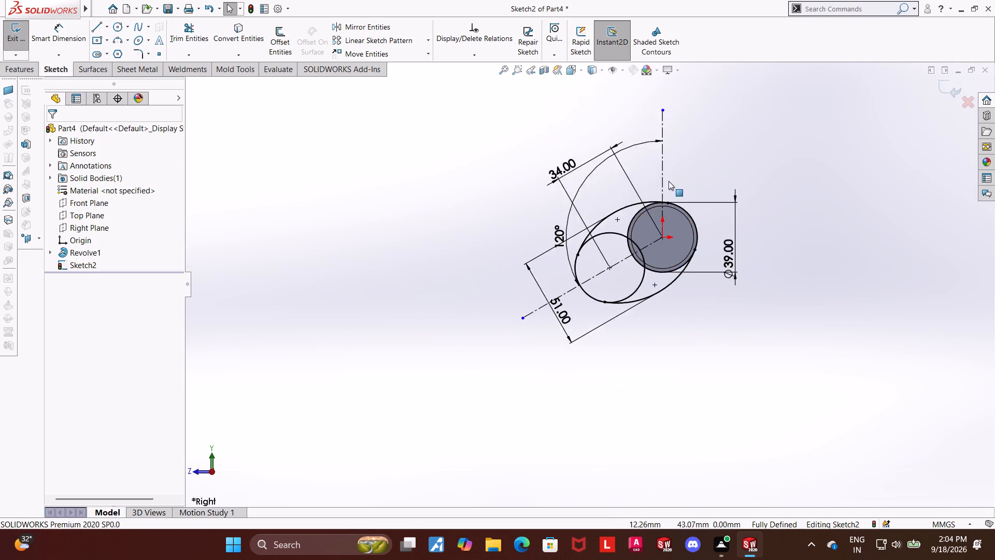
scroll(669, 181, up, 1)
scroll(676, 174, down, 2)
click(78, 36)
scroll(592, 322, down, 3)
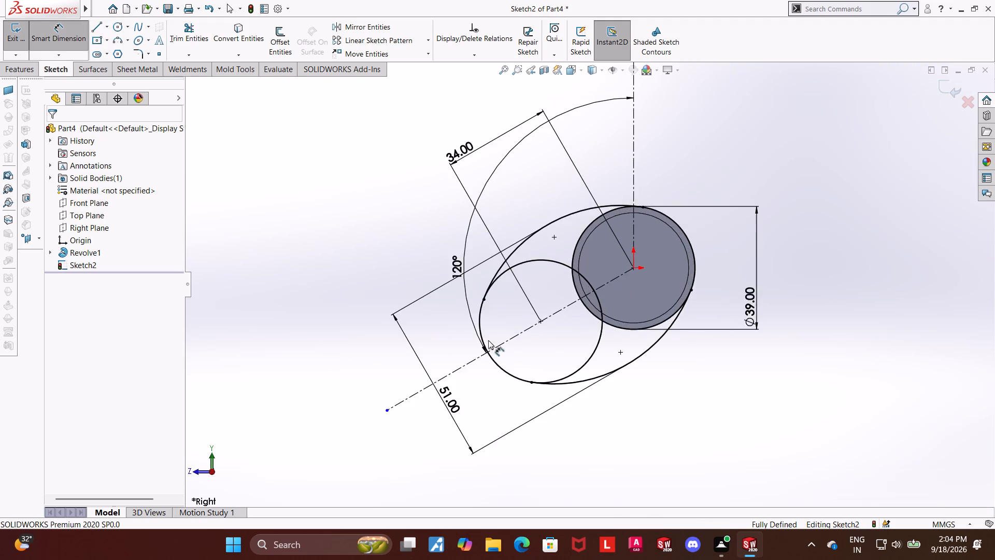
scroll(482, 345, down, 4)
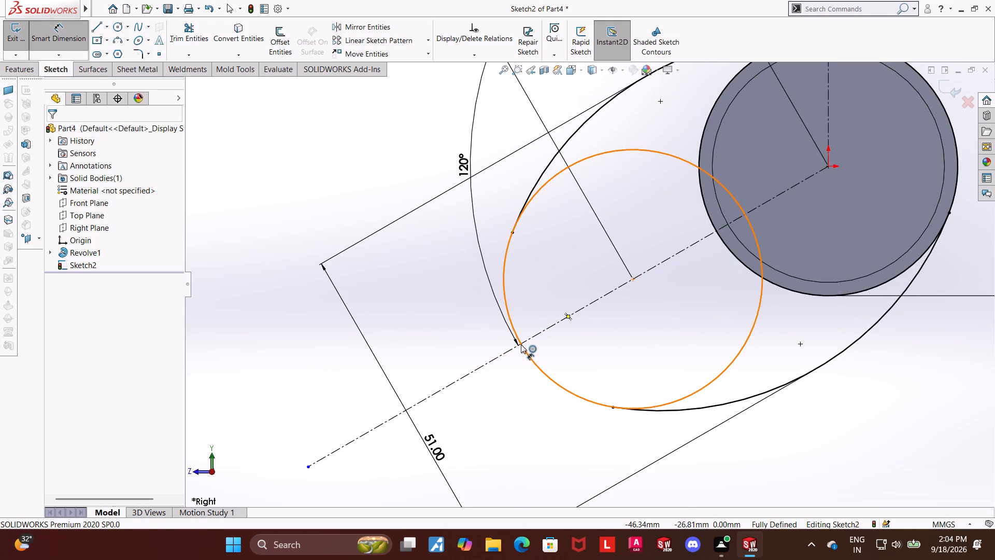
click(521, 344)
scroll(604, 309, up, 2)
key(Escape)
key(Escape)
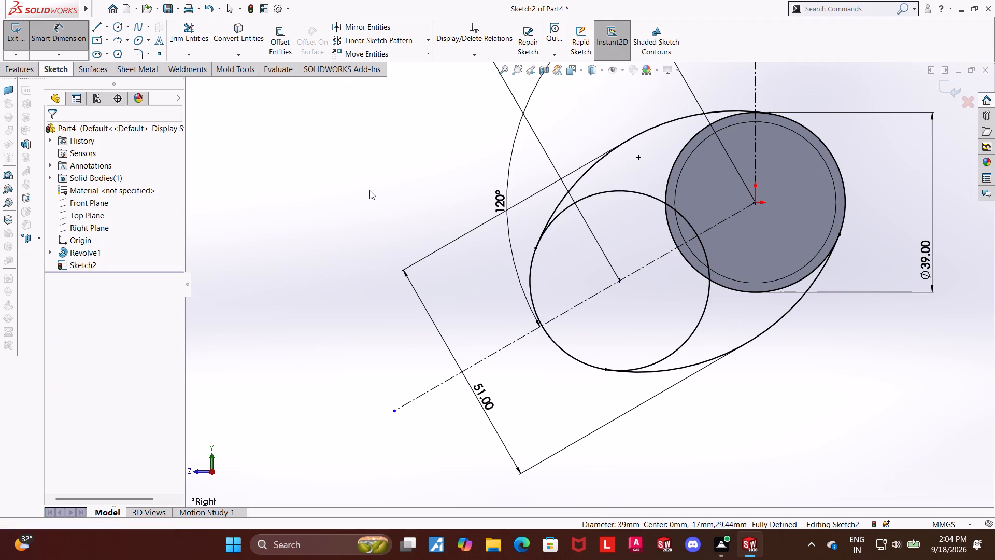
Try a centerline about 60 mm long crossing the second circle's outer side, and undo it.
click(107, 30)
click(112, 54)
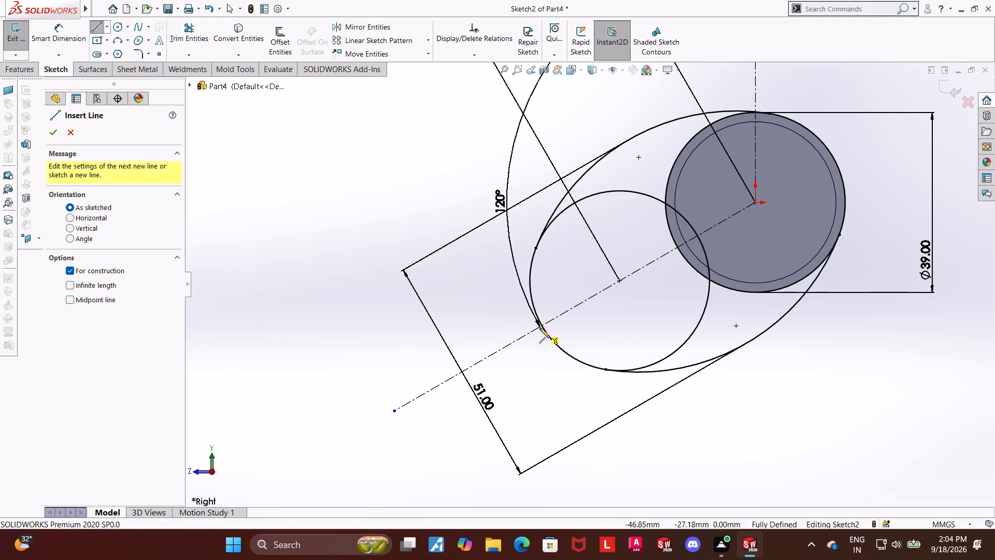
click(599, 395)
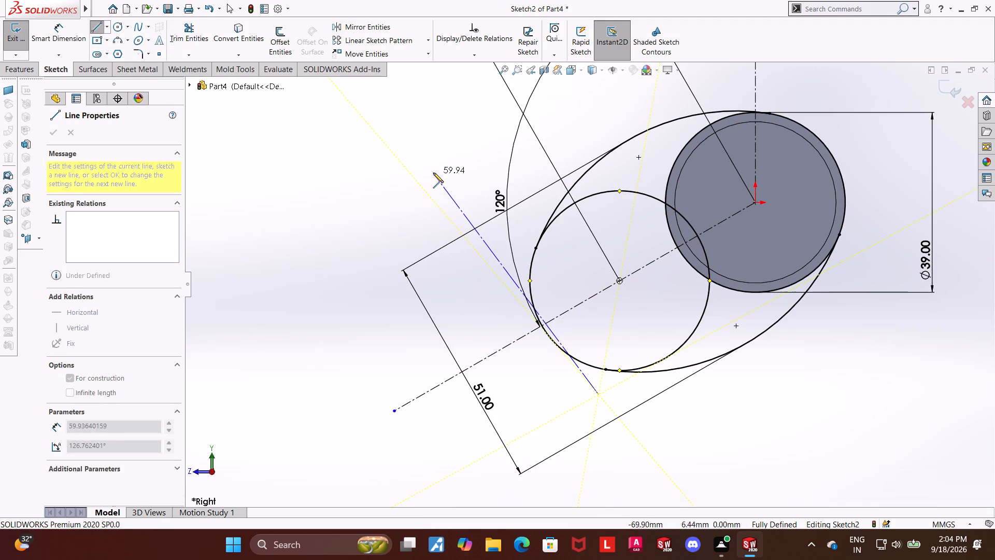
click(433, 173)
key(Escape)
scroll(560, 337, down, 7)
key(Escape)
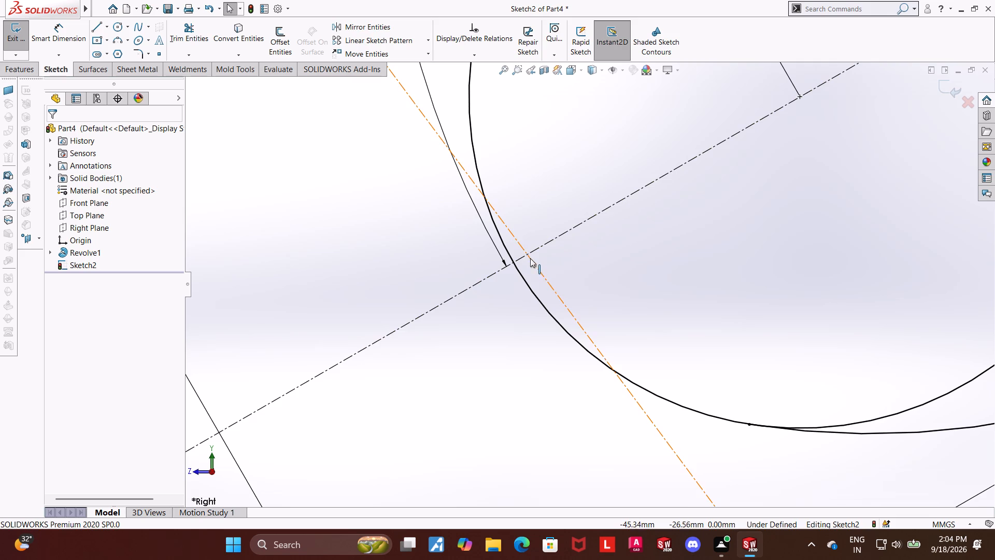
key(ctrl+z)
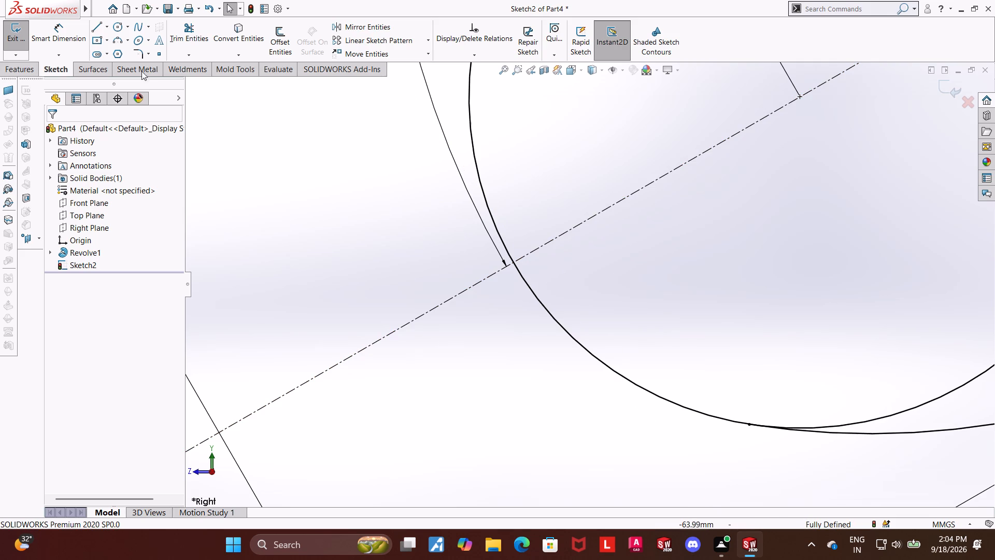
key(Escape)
Place a sketch point where the second circle's outer side meets the slanted centerline.
click(159, 53)
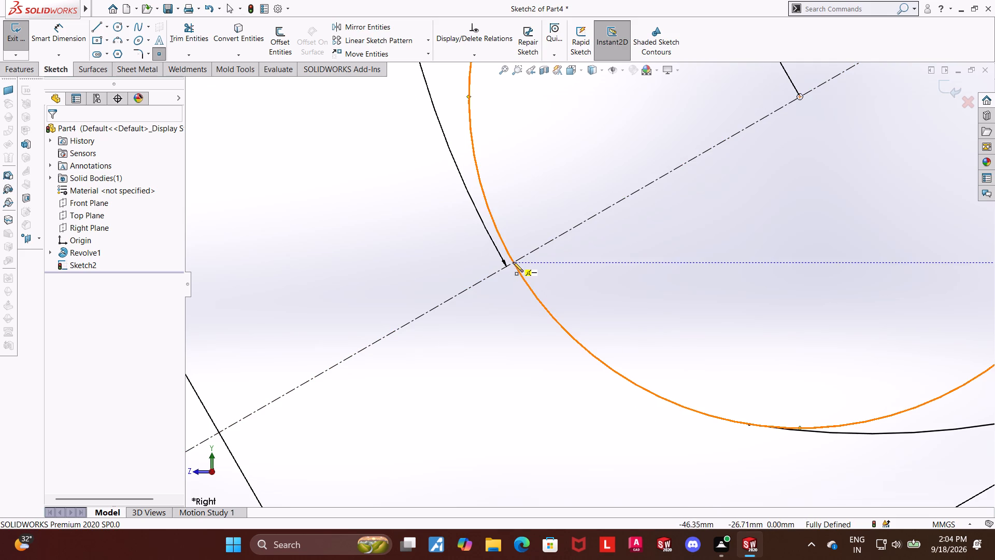
click(511, 262)
key(Escape)
Make the new sketch point coincident with the second circle.
scroll(517, 275, down, 7)
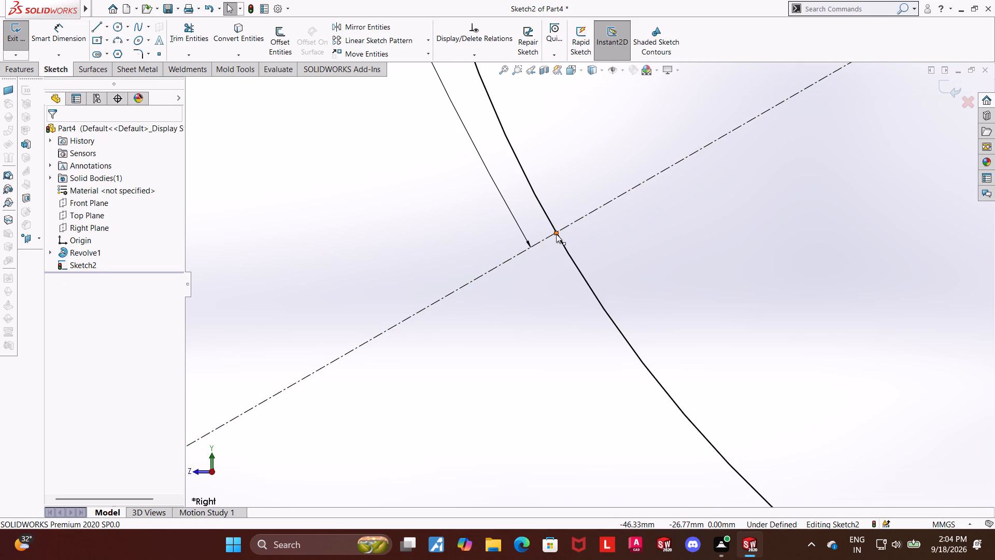
click(556, 234)
ctrl+click(568, 251)
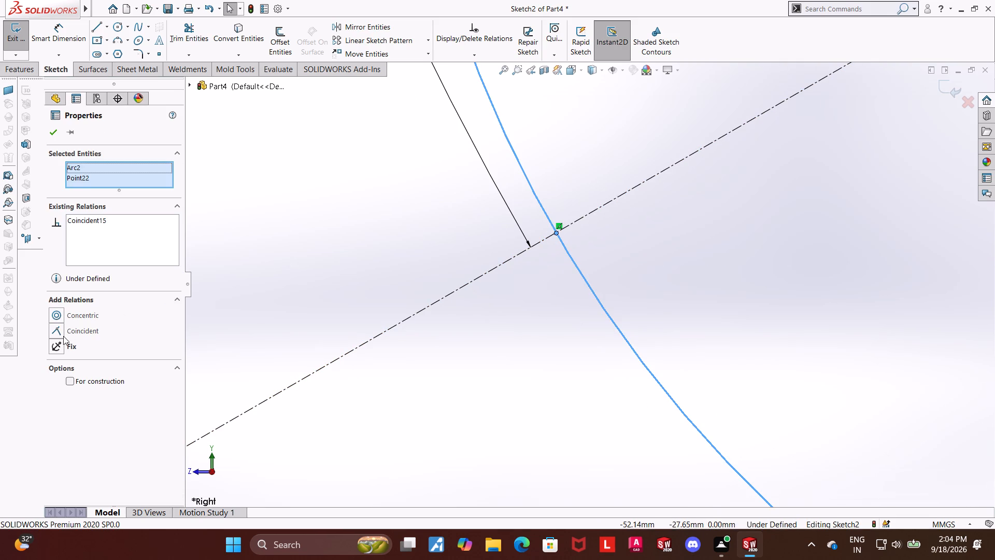
click(58, 328)
click(53, 129)
key(Escape)
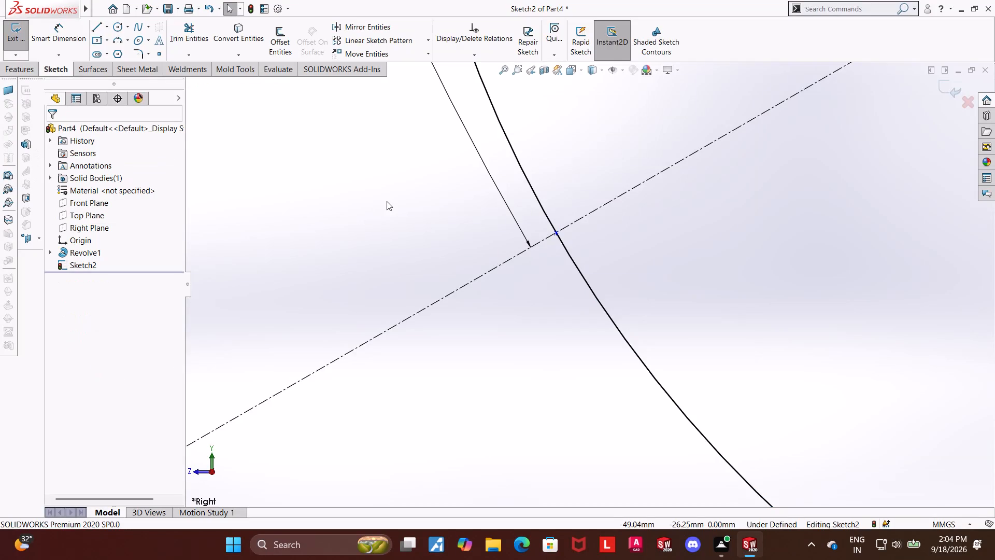
Place a sketch point on the outer side of the 39 mm circle, opposite the second circle.
scroll(390, 203, up, 20)
scroll(390, 203, up, 2)
scroll(662, 228, down, 13)
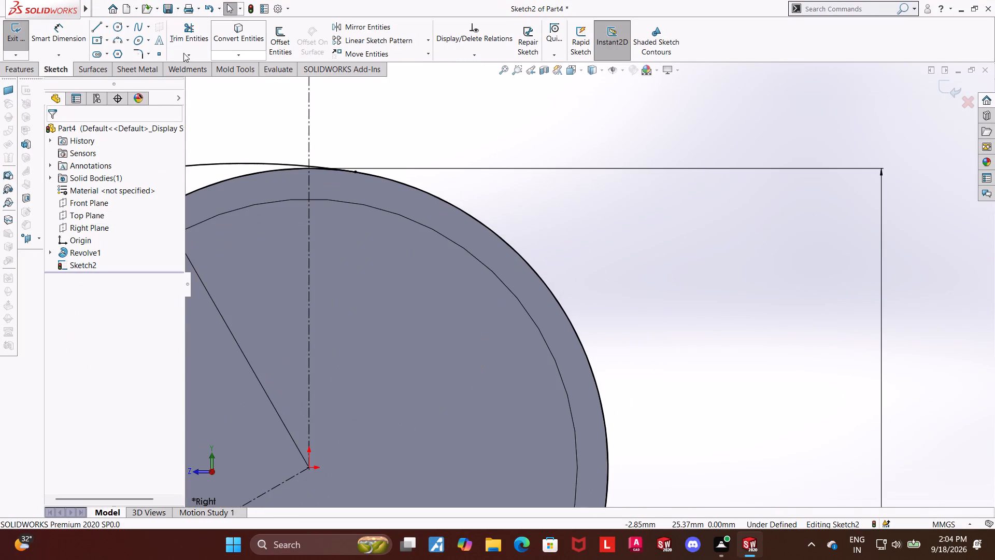
click(162, 53)
scroll(475, 271, down, 4)
scroll(564, 267, up, 14)
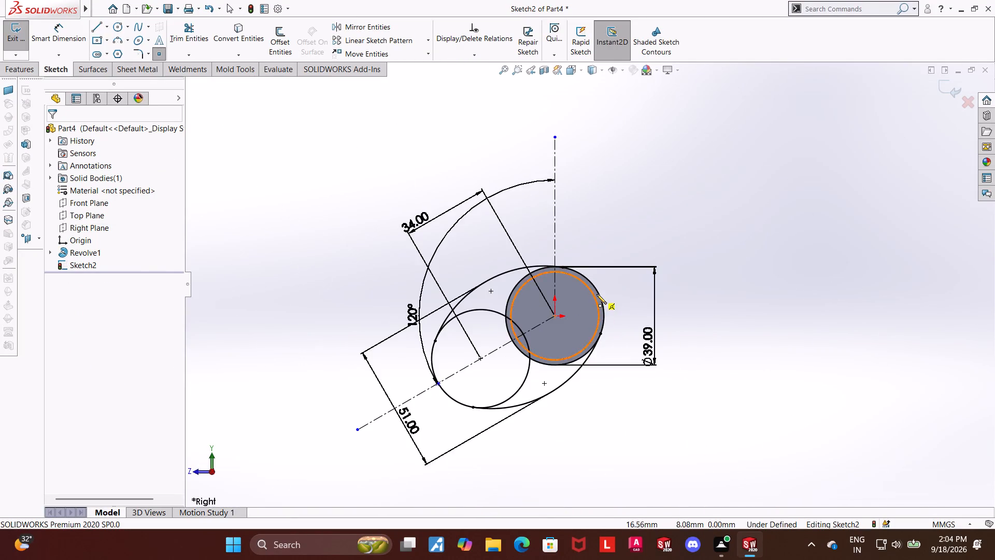
scroll(596, 294, down, 4)
scroll(544, 313, down, 5)
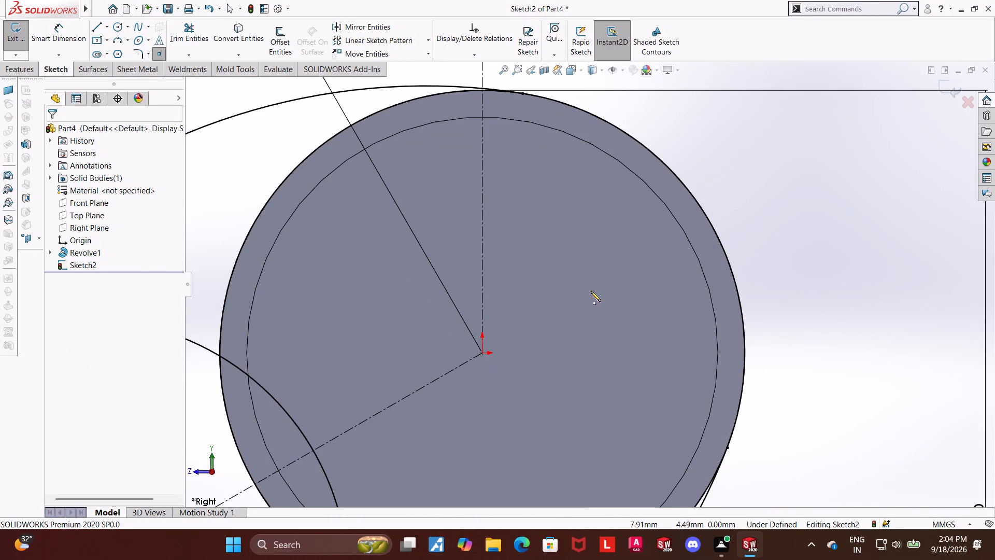
click(708, 216)
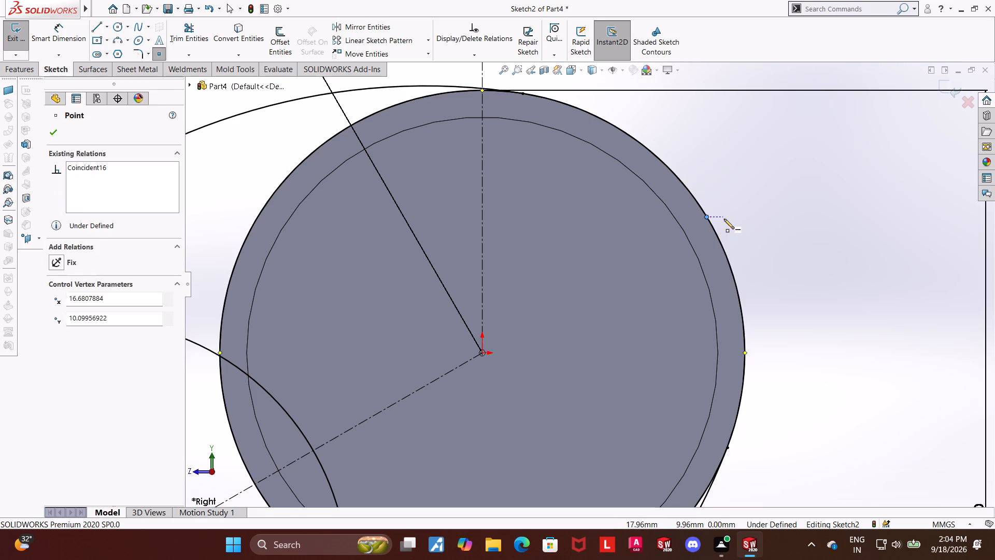
key(Escape)
Make the new sketch point coincident with the 39 mm circle.
click(714, 230)
ctrl+click(706, 217)
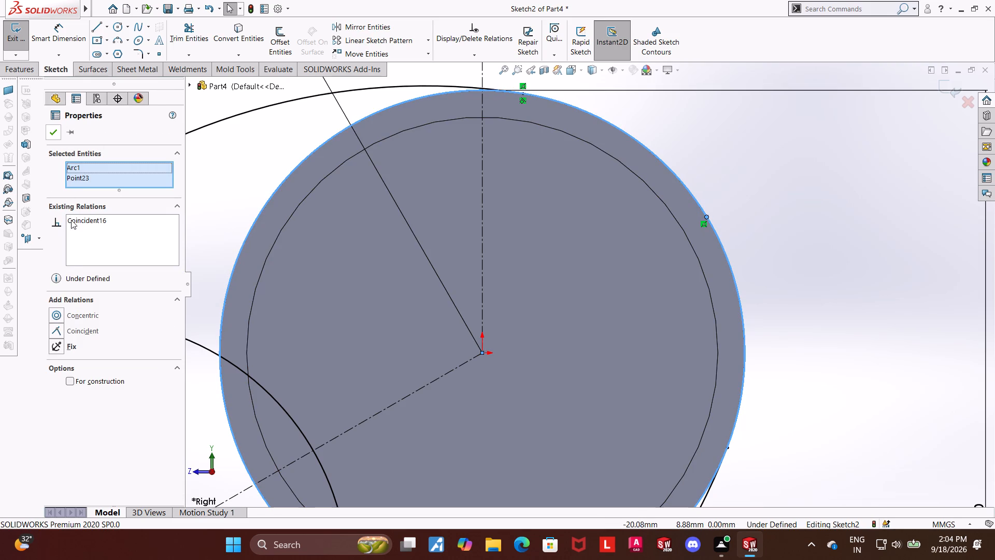
click(58, 331)
click(51, 138)
key(Escape)
key(Escape)
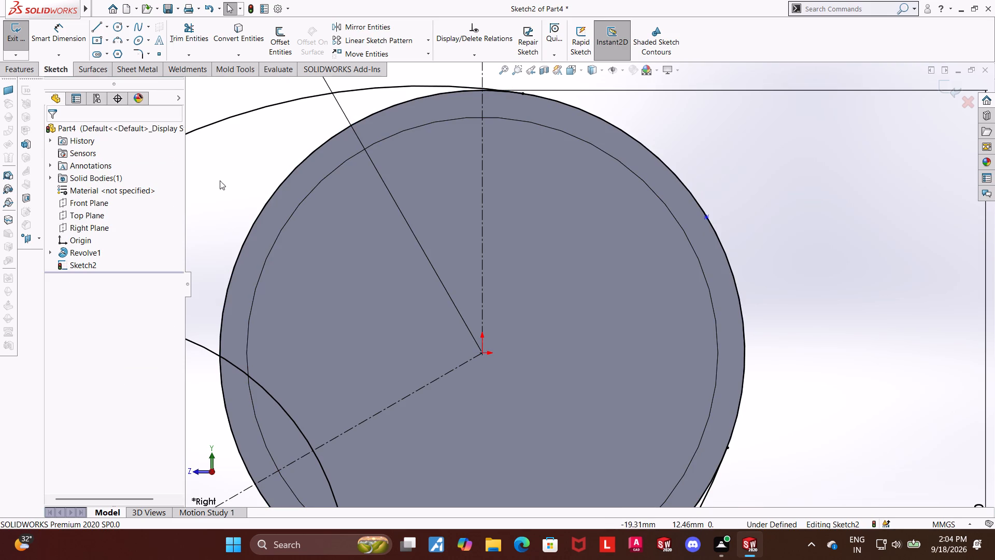
Draw a centerline about 32 mm long from the origin outward past the new point on the 39 mm circle.
click(110, 26)
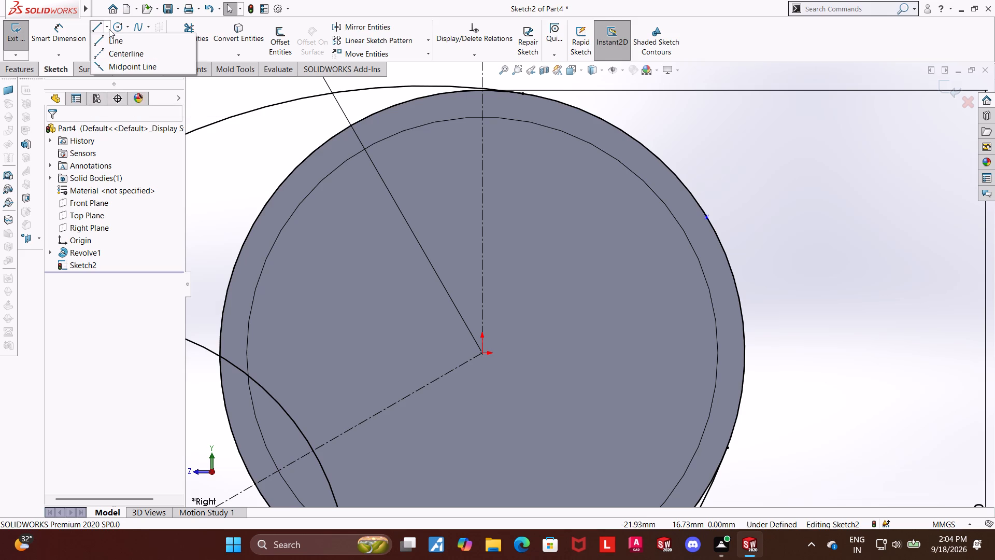
click(111, 50)
click(480, 354)
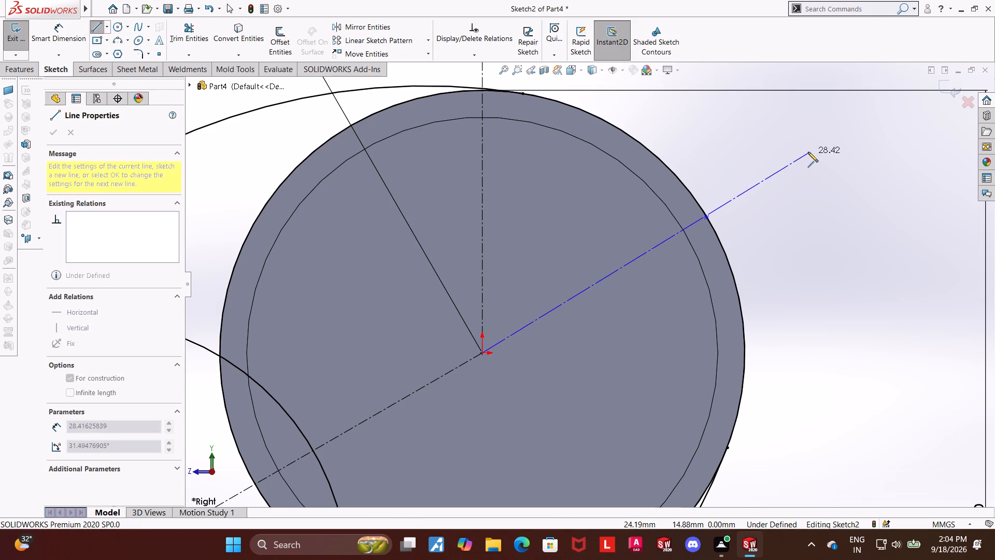
click(854, 129)
key(Escape)
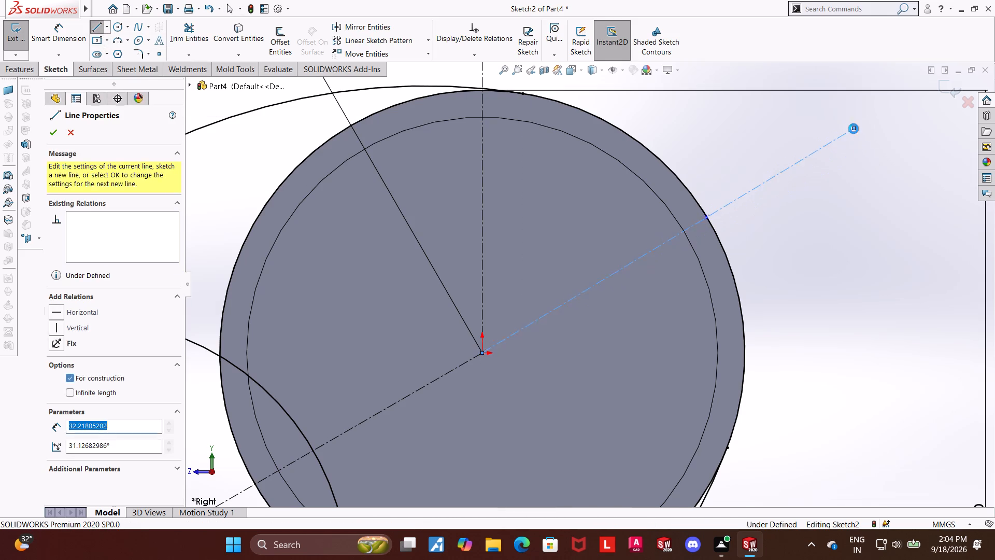
key(Escape)
Make the new centerline collinear with the existing slanted centerline.
click(552, 313)
ctrl+click(452, 371)
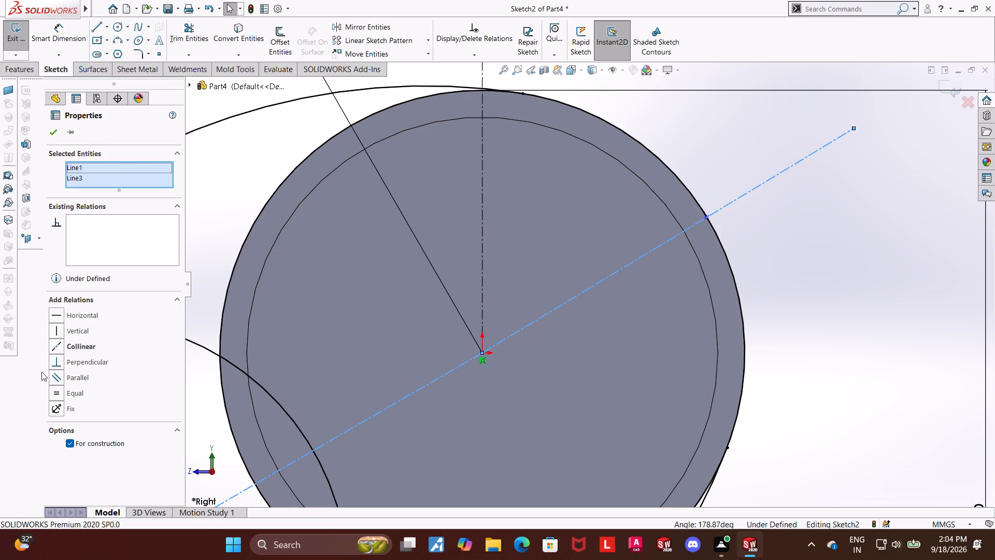
click(55, 347)
click(55, 134)
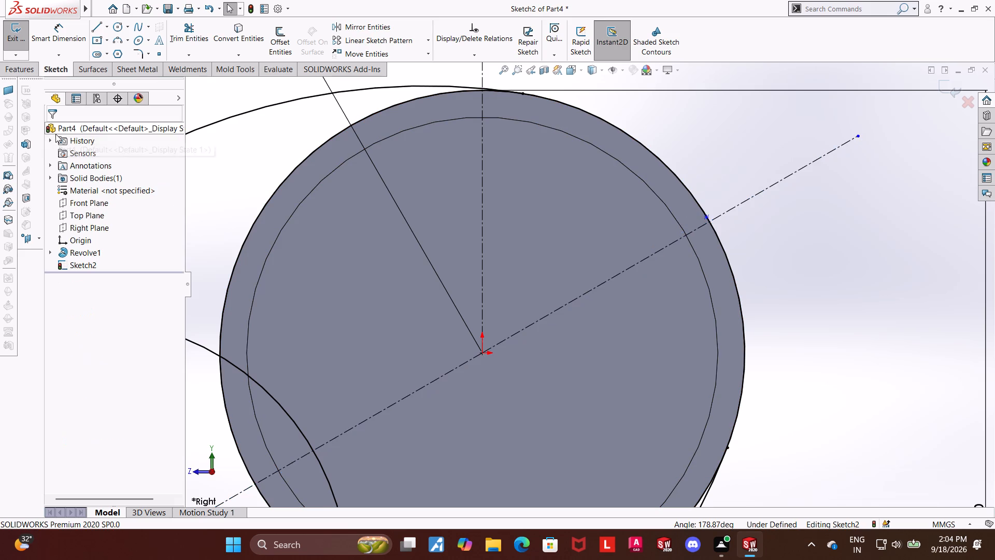
key(Escape)
key(Escape)
Make the sketch point on the 39 mm circle coincident with the new centerline.
scroll(731, 222, down, 6)
click(589, 238)
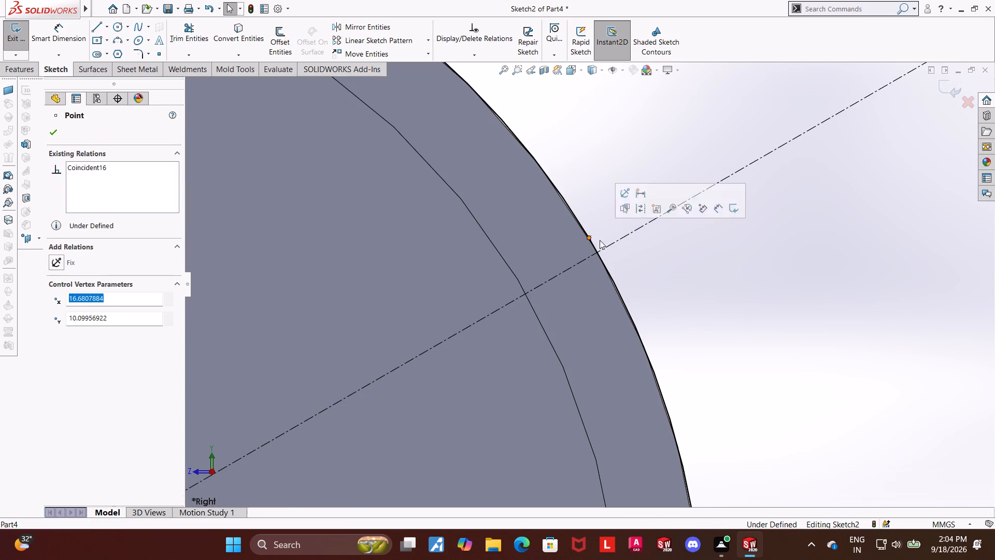
ctrl+click(613, 245)
click(56, 332)
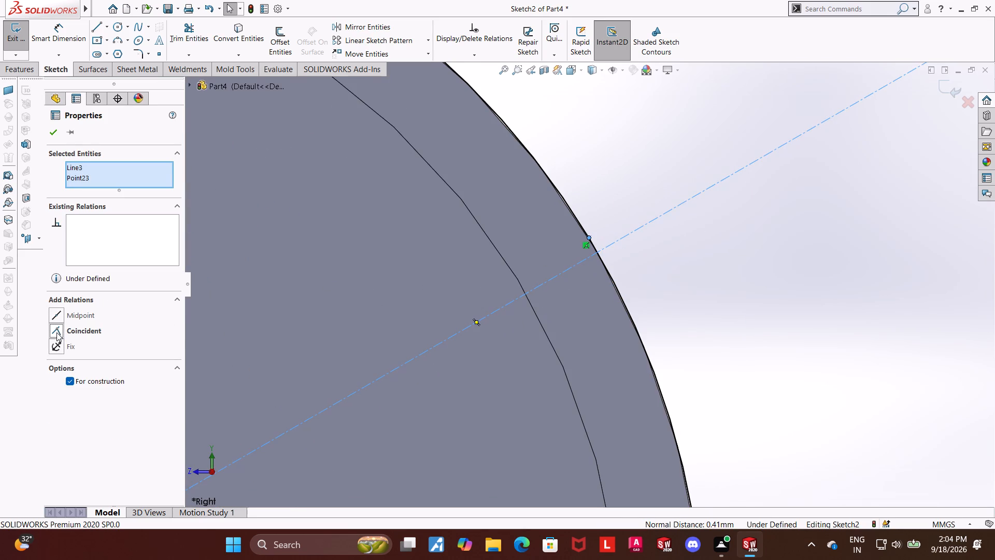
click(56, 132)
scroll(407, 261, up, 15)
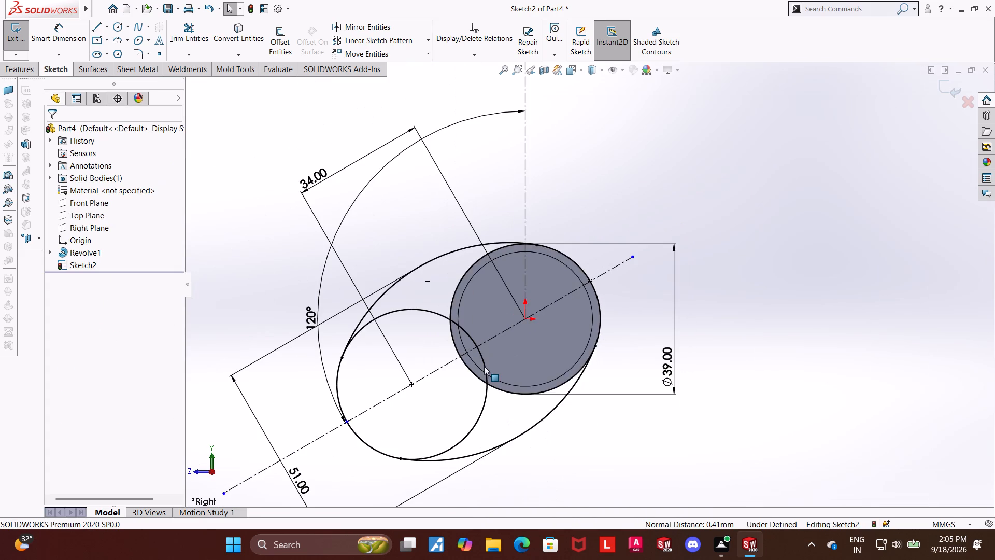
key(Escape)
Dimension the overall distance between the two sketch points where the circles' outer sides meet the slanted centerlines.
click(70, 36)
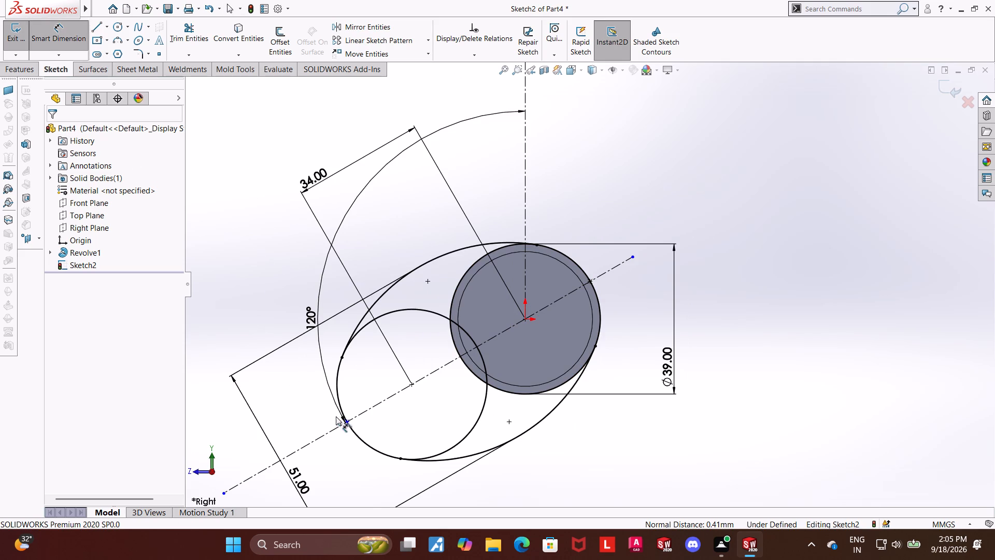
click(347, 423)
click(590, 282)
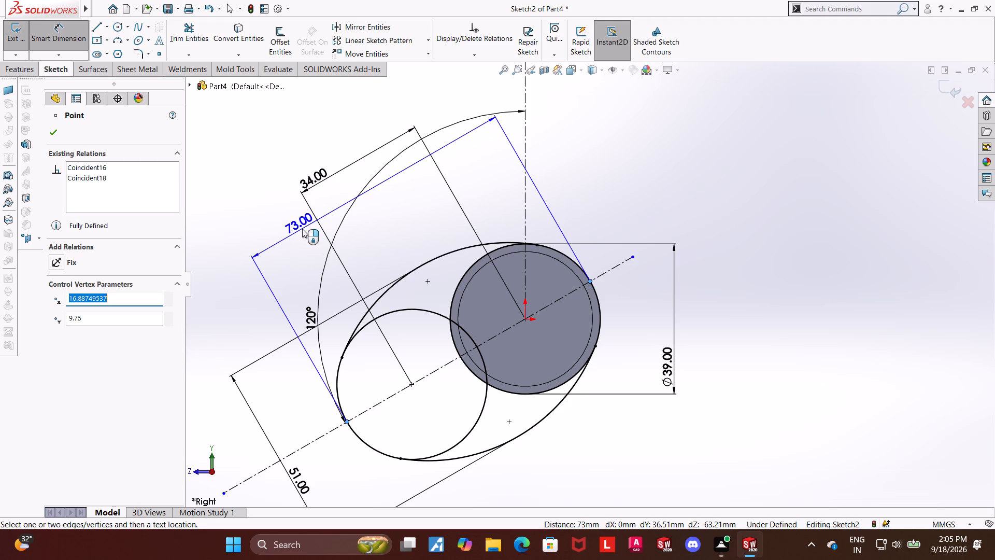
click(302, 229)
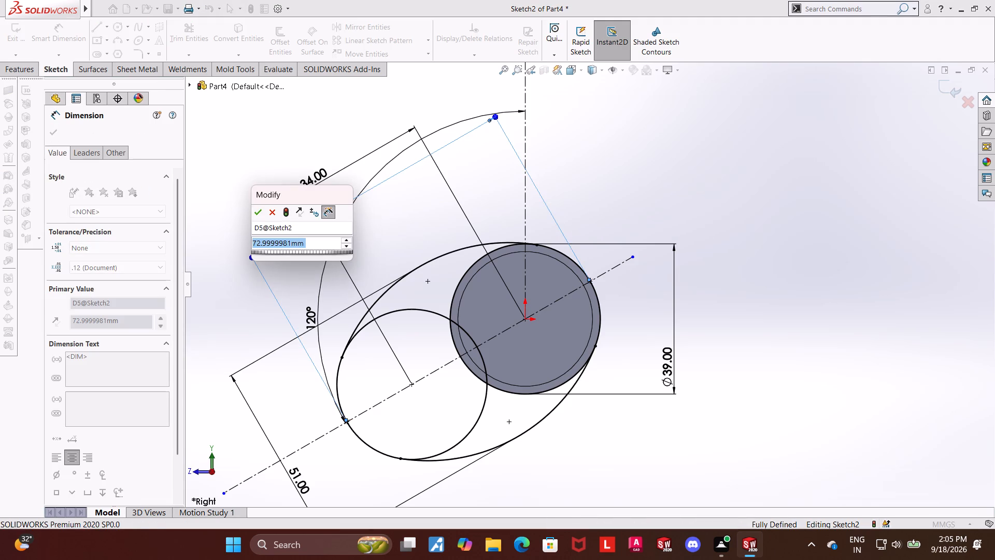
click(256, 214)
scroll(497, 321, up, 5)
key(Escape)
key(Escape)
Examine the web sketch against the revolved body from a slight angle and from the Right view.
scroll(568, 378, down, 3)
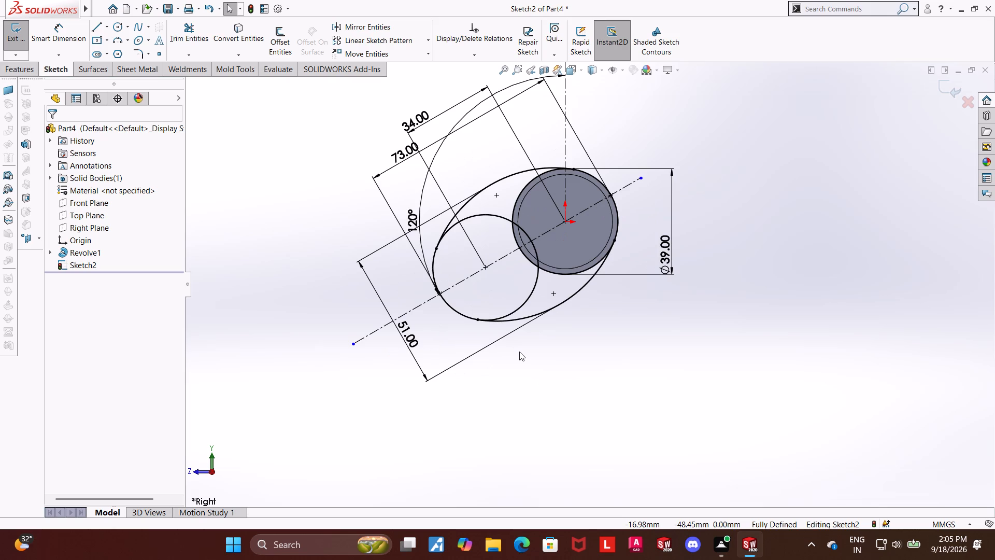
scroll(569, 329, down, 1)
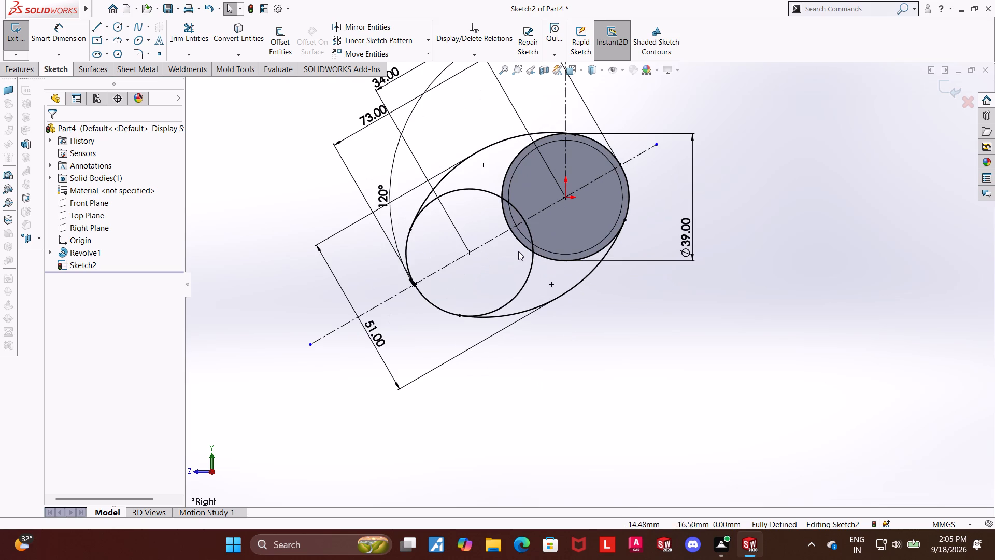
scroll(512, 266, down, 1)
scroll(512, 266, up, 2)
middle_drag(613, 331, 630, 337)
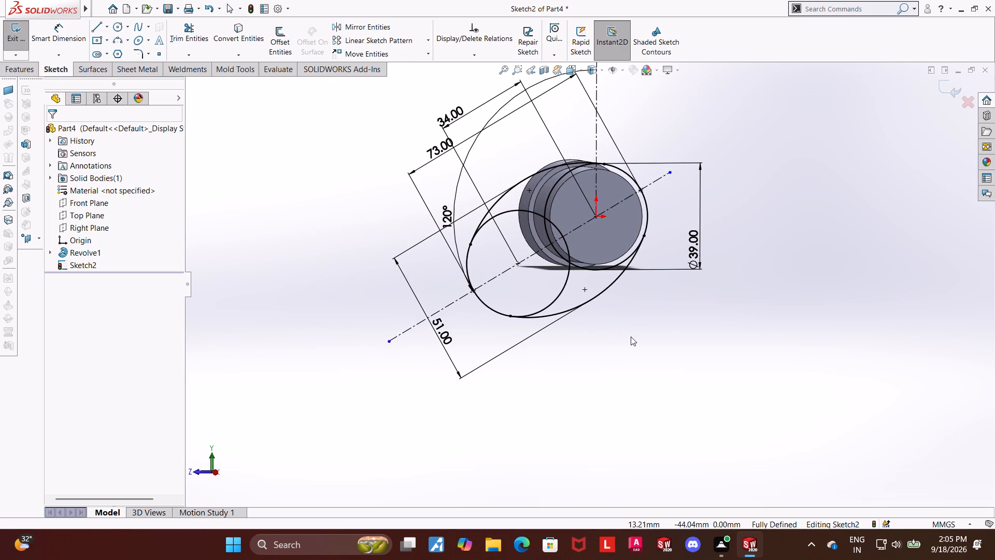
middle_drag(620, 313, 612, 311)
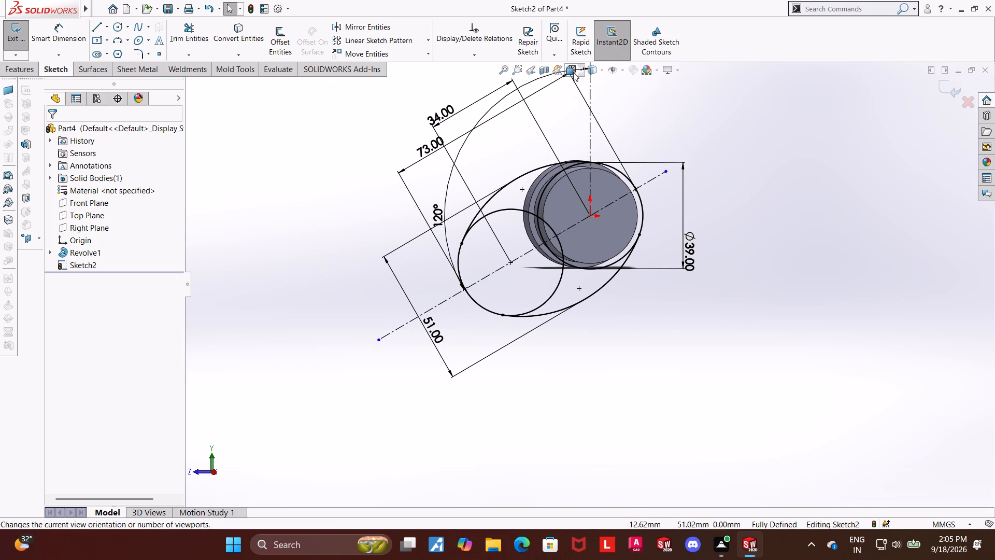
click(568, 69)
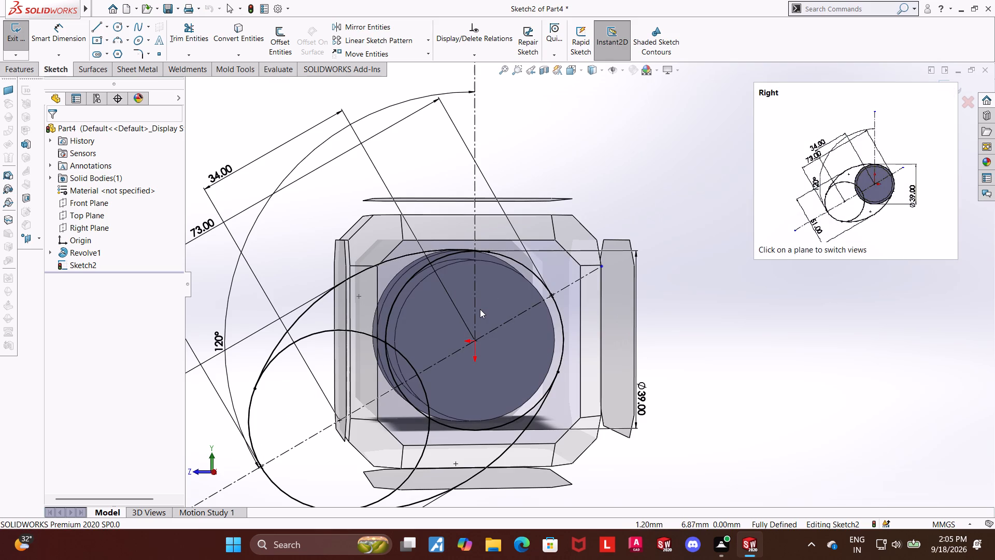
click(480, 310)
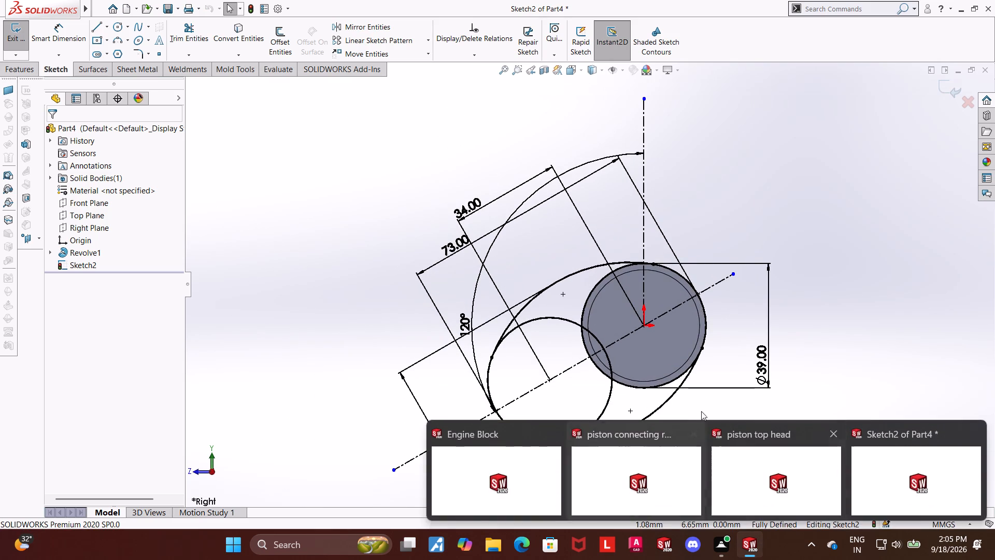
scroll(828, 330, up, 3)
scroll(638, 395, down, 1)
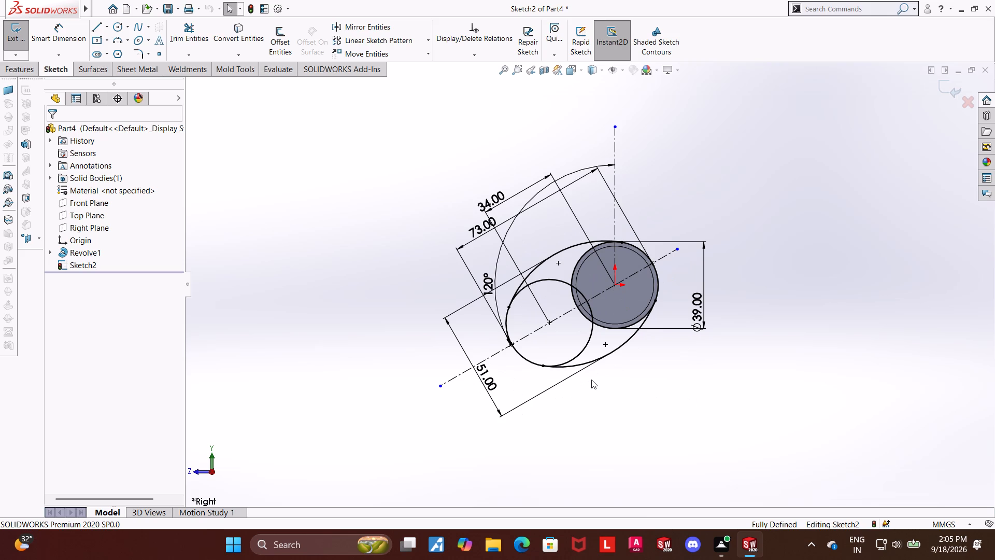
scroll(627, 352, down, 1)
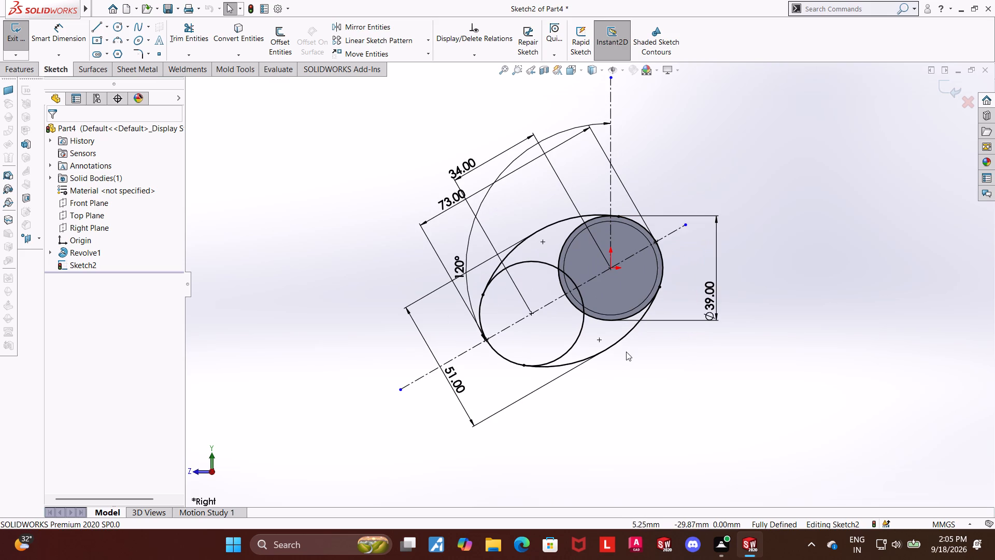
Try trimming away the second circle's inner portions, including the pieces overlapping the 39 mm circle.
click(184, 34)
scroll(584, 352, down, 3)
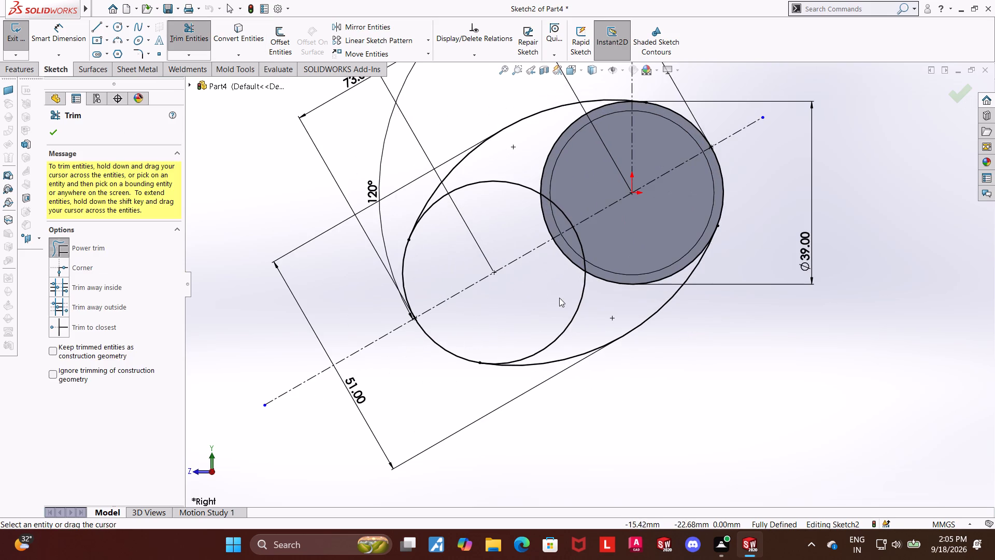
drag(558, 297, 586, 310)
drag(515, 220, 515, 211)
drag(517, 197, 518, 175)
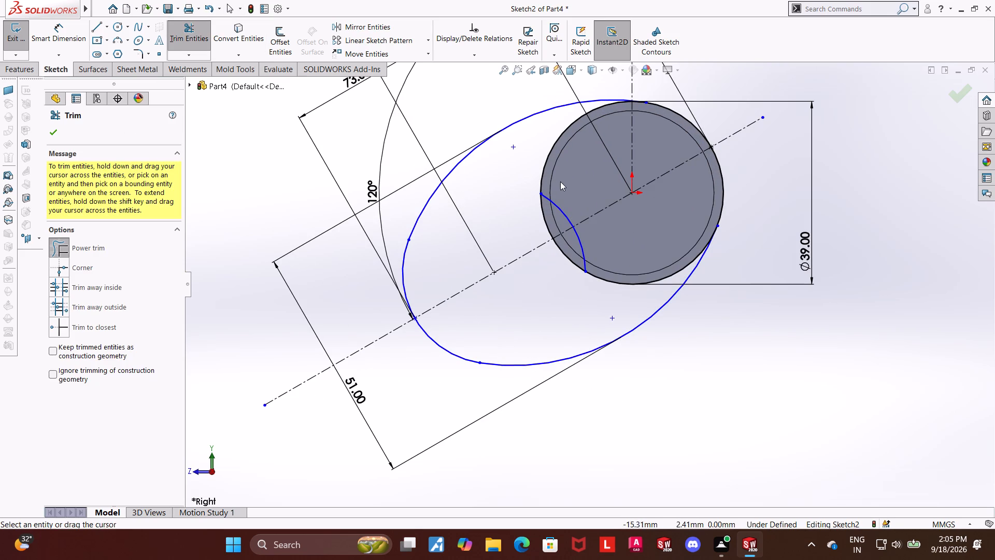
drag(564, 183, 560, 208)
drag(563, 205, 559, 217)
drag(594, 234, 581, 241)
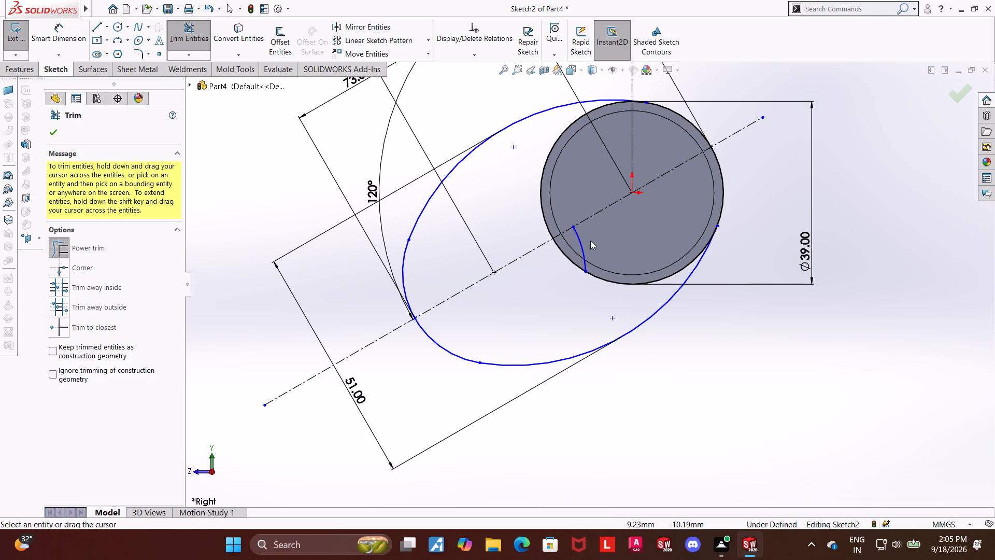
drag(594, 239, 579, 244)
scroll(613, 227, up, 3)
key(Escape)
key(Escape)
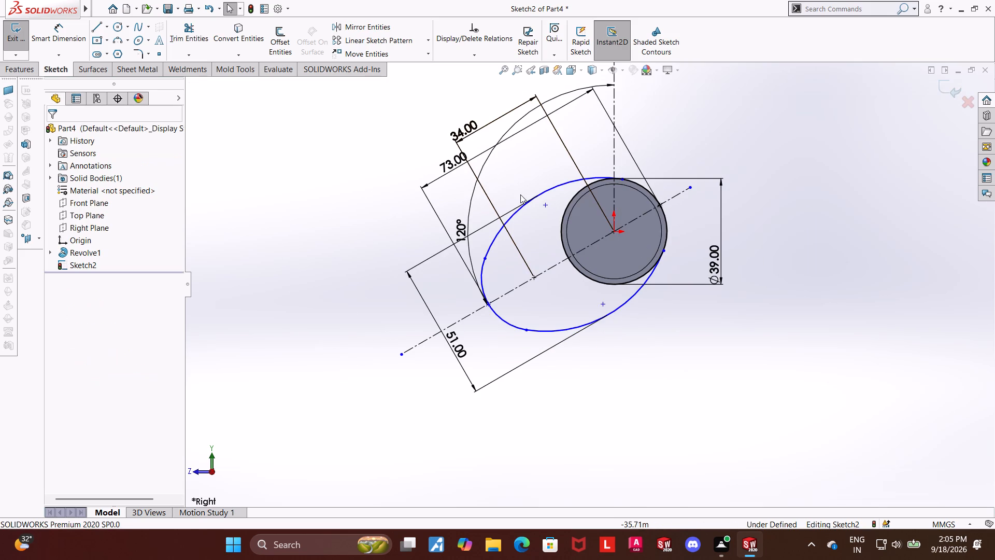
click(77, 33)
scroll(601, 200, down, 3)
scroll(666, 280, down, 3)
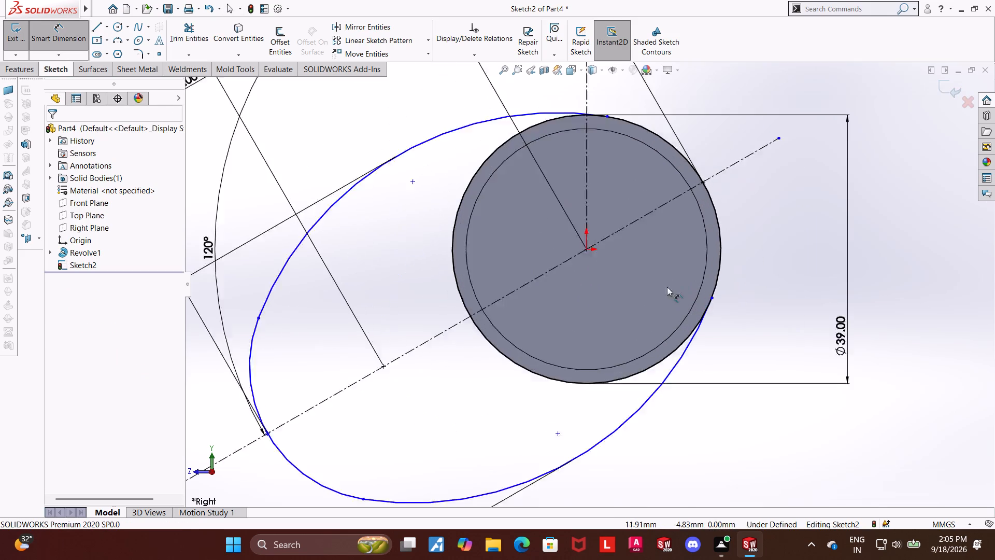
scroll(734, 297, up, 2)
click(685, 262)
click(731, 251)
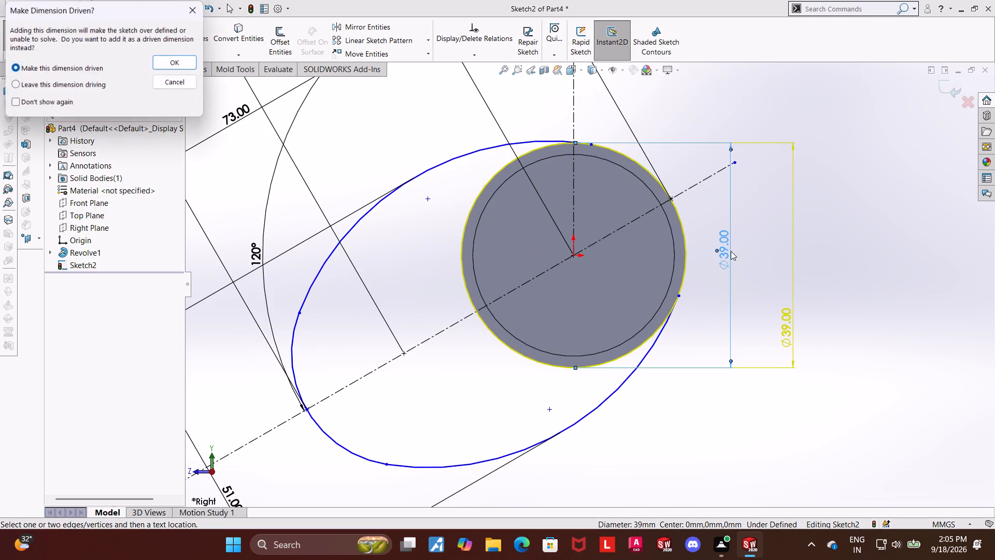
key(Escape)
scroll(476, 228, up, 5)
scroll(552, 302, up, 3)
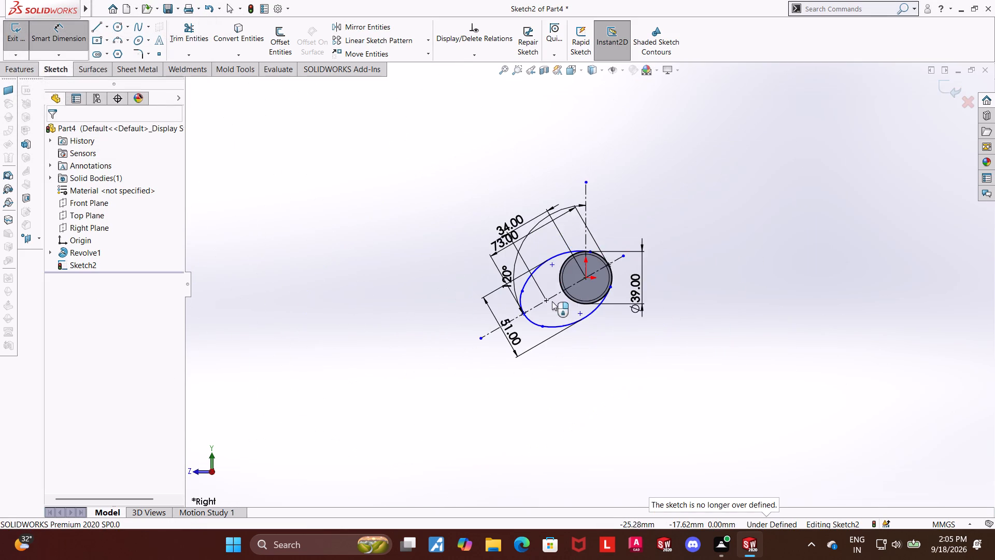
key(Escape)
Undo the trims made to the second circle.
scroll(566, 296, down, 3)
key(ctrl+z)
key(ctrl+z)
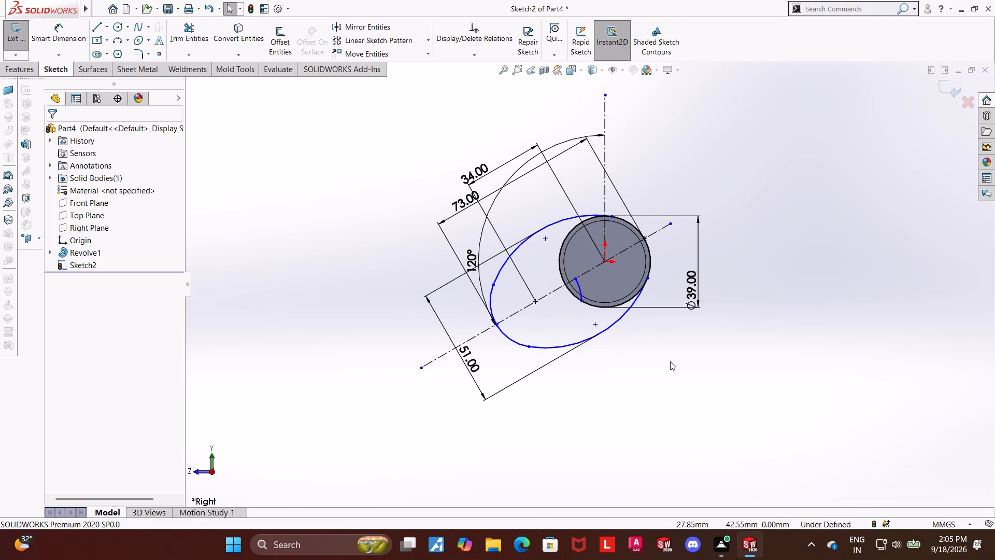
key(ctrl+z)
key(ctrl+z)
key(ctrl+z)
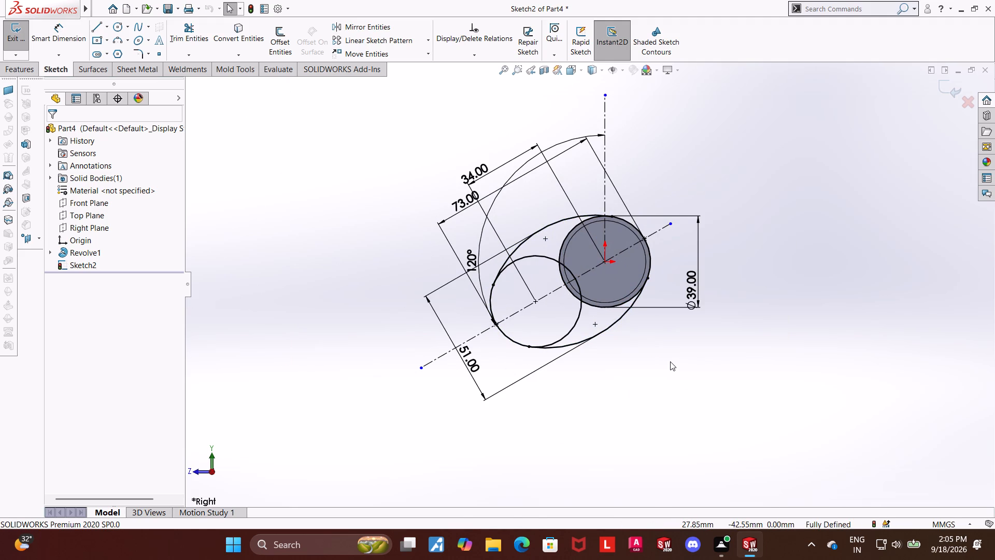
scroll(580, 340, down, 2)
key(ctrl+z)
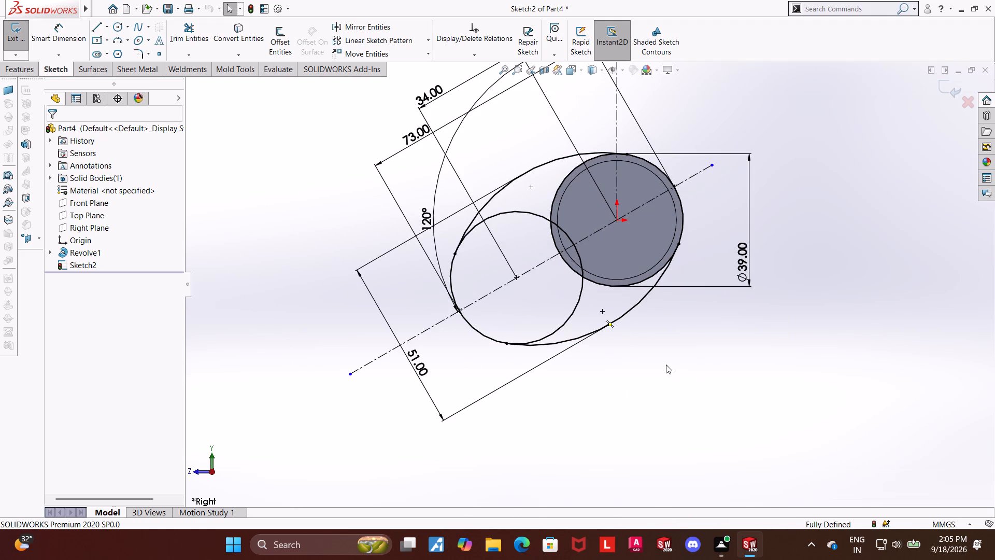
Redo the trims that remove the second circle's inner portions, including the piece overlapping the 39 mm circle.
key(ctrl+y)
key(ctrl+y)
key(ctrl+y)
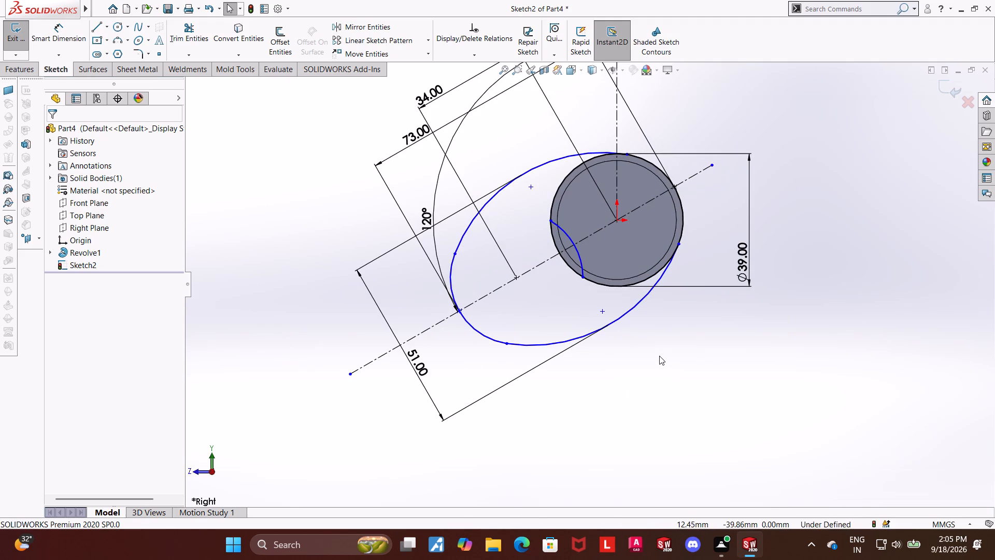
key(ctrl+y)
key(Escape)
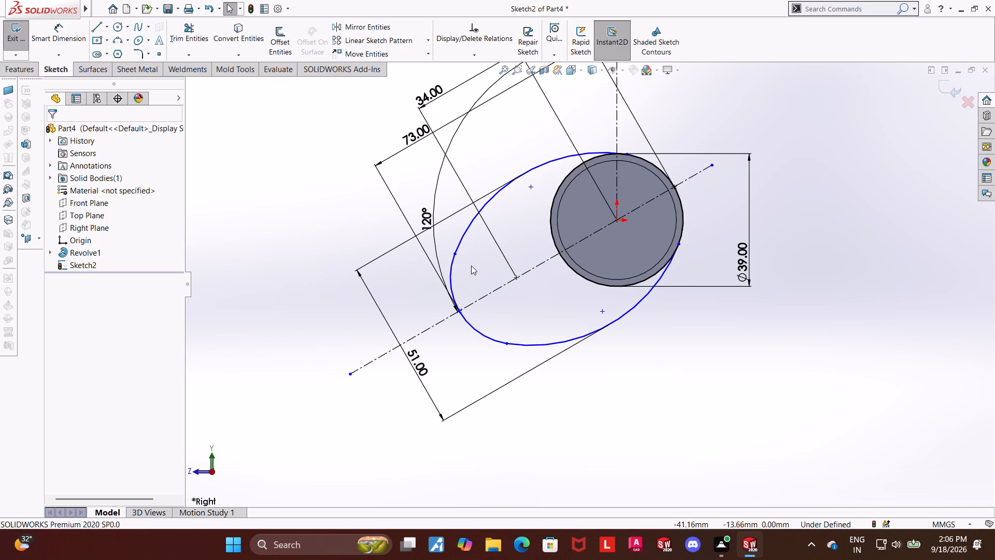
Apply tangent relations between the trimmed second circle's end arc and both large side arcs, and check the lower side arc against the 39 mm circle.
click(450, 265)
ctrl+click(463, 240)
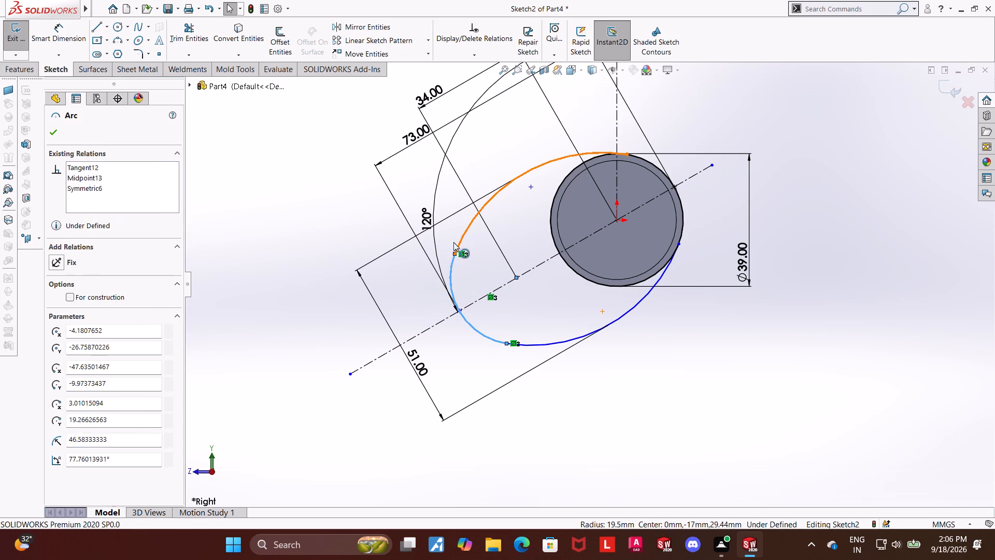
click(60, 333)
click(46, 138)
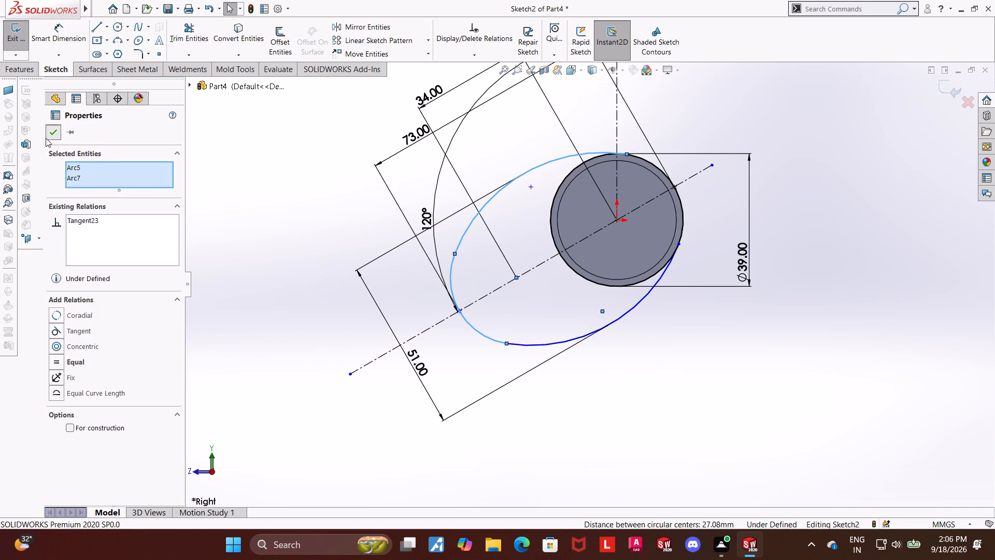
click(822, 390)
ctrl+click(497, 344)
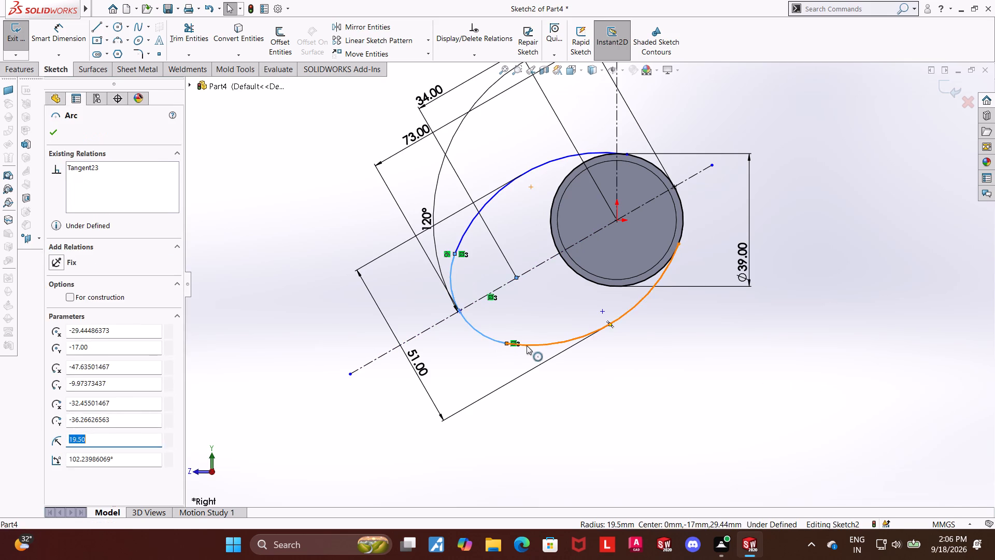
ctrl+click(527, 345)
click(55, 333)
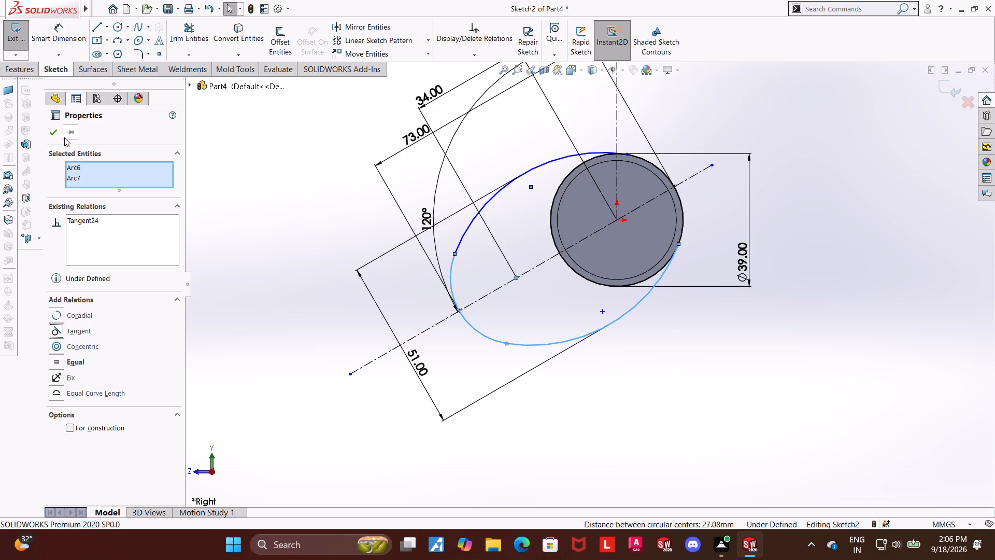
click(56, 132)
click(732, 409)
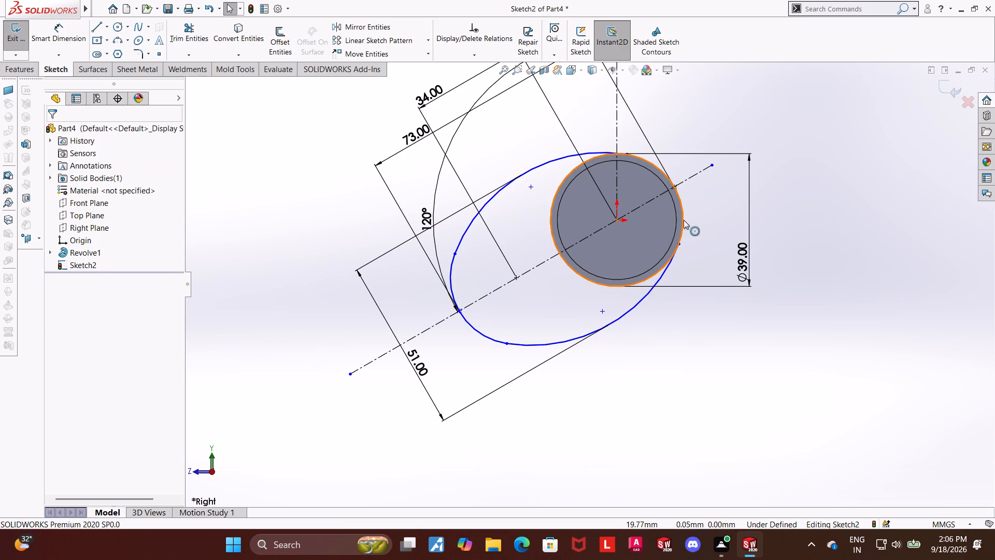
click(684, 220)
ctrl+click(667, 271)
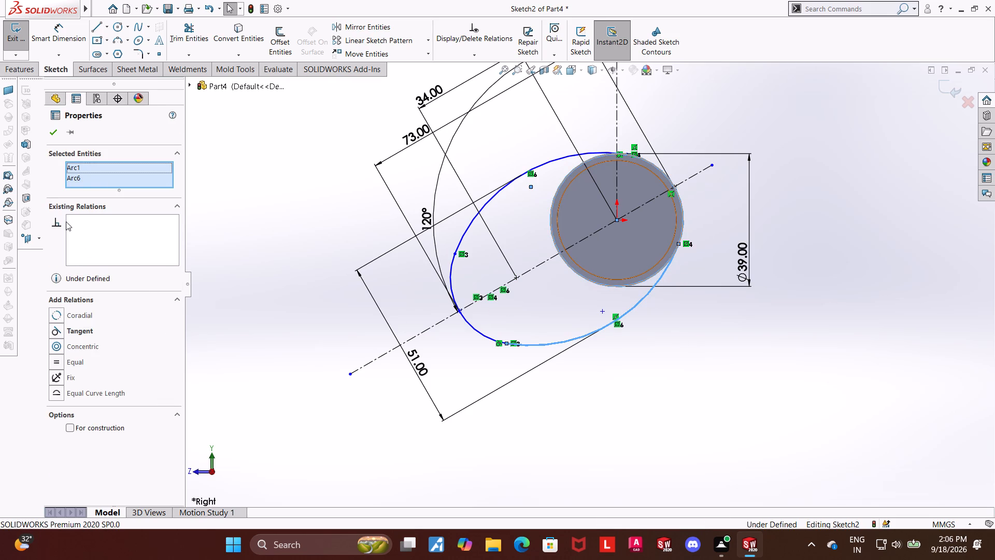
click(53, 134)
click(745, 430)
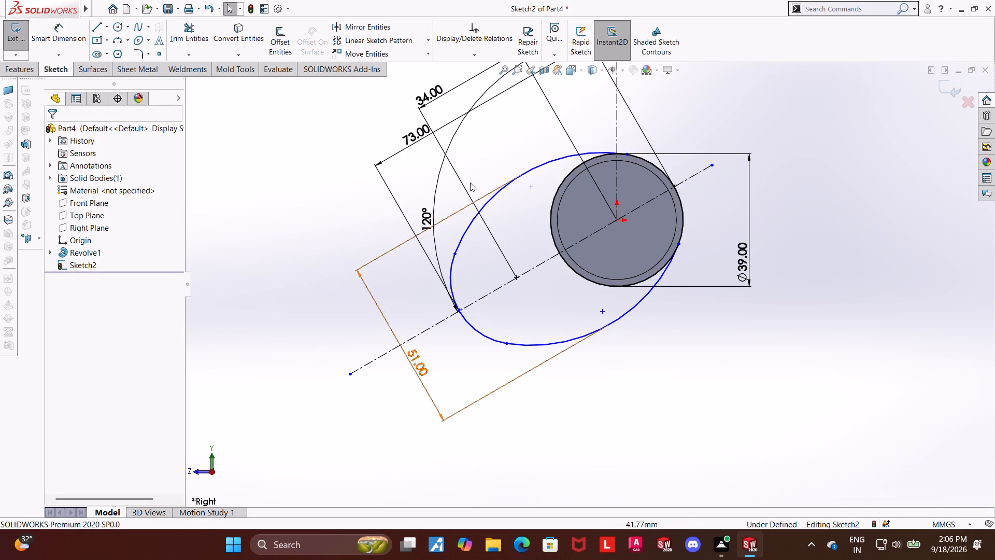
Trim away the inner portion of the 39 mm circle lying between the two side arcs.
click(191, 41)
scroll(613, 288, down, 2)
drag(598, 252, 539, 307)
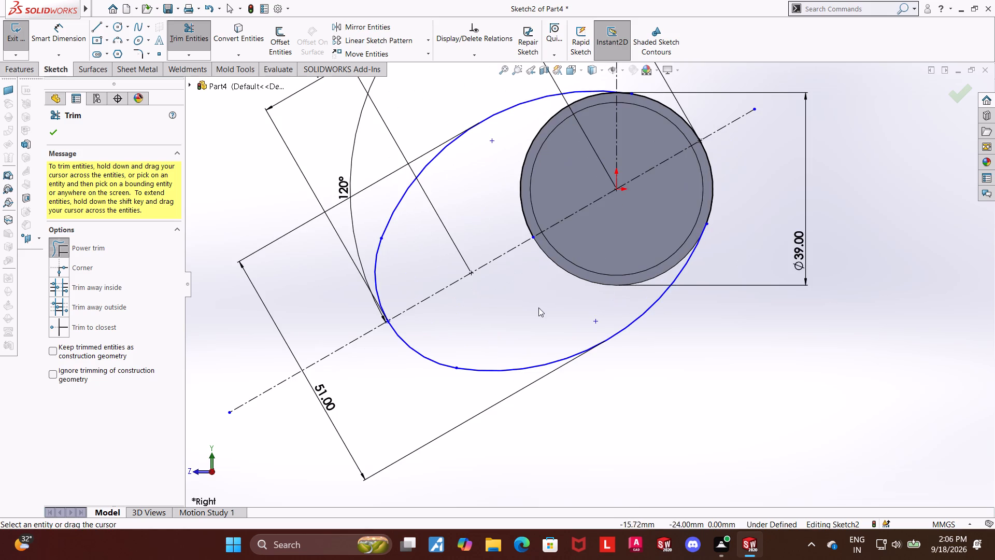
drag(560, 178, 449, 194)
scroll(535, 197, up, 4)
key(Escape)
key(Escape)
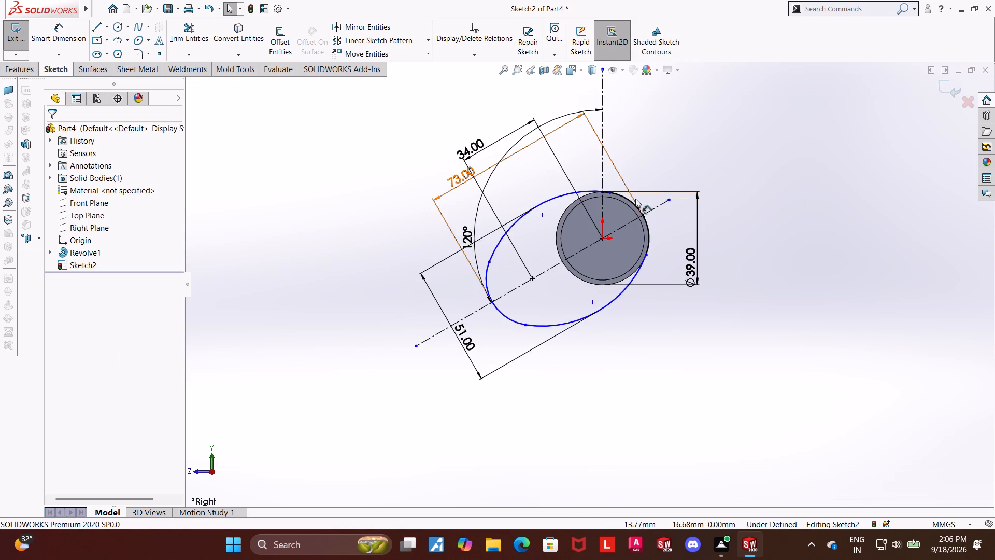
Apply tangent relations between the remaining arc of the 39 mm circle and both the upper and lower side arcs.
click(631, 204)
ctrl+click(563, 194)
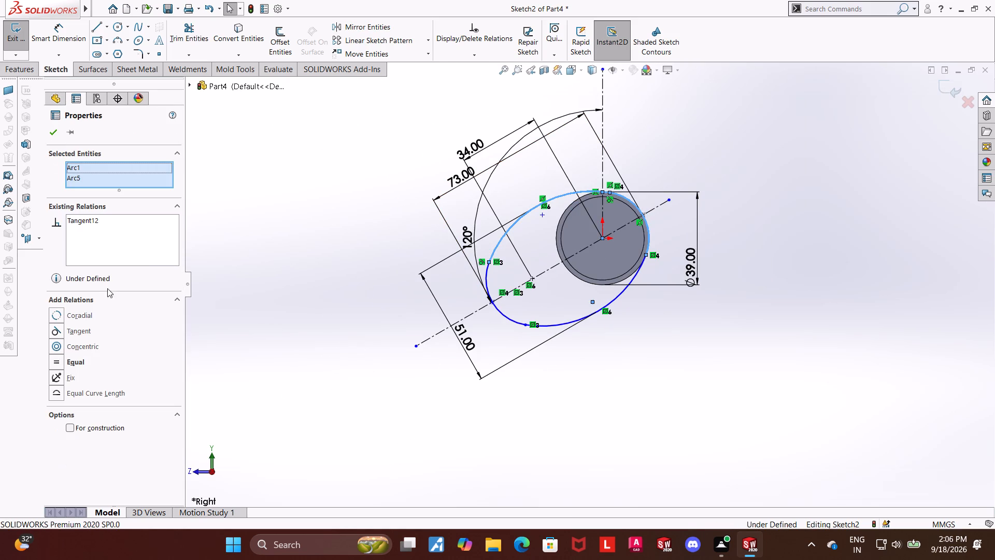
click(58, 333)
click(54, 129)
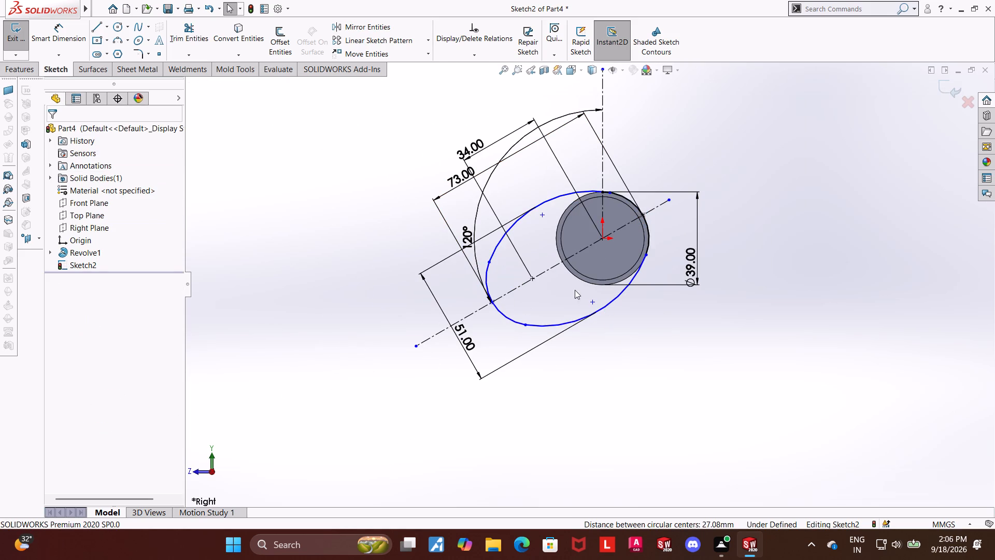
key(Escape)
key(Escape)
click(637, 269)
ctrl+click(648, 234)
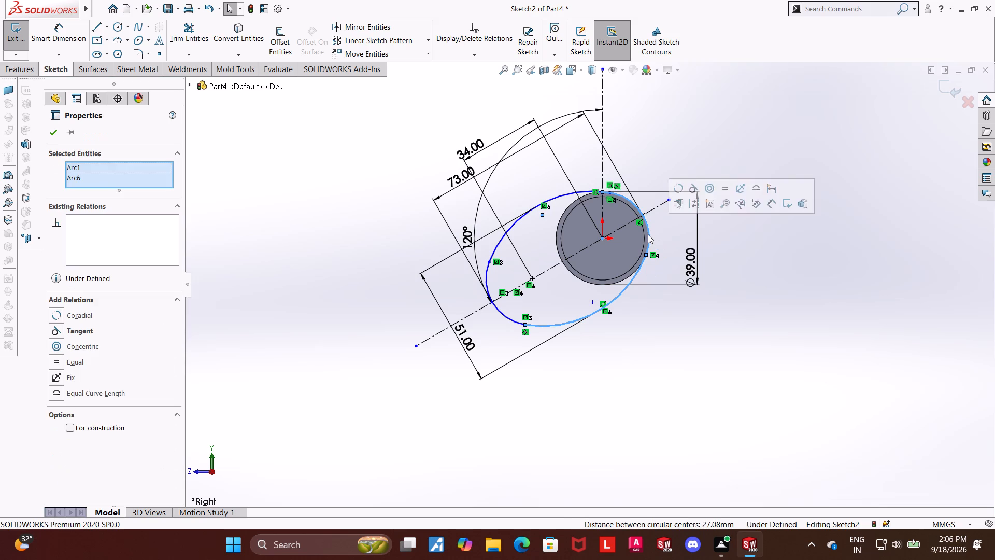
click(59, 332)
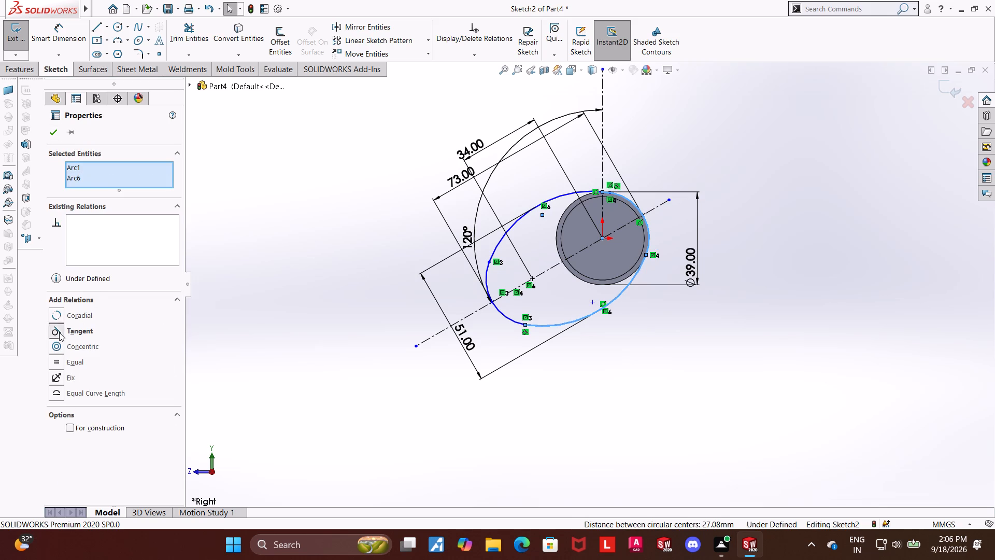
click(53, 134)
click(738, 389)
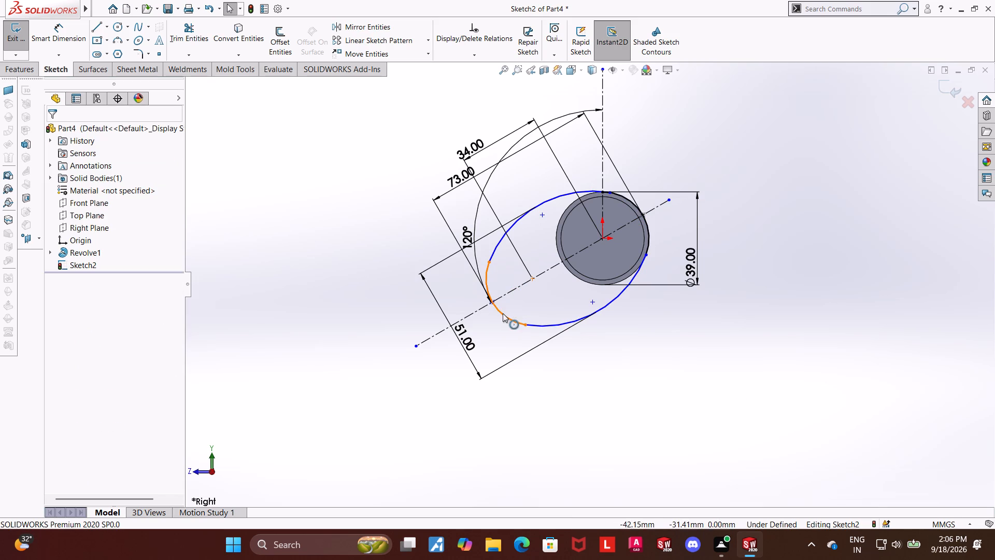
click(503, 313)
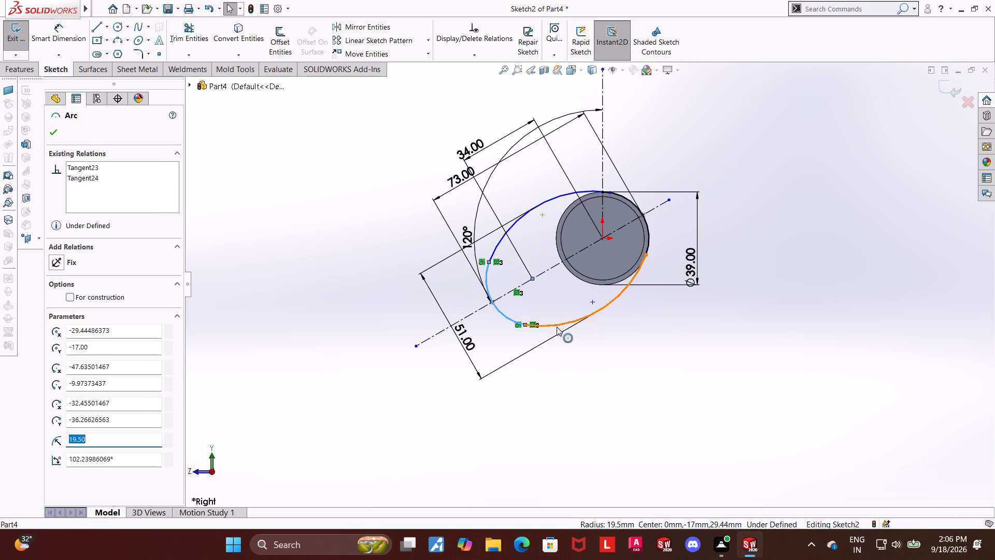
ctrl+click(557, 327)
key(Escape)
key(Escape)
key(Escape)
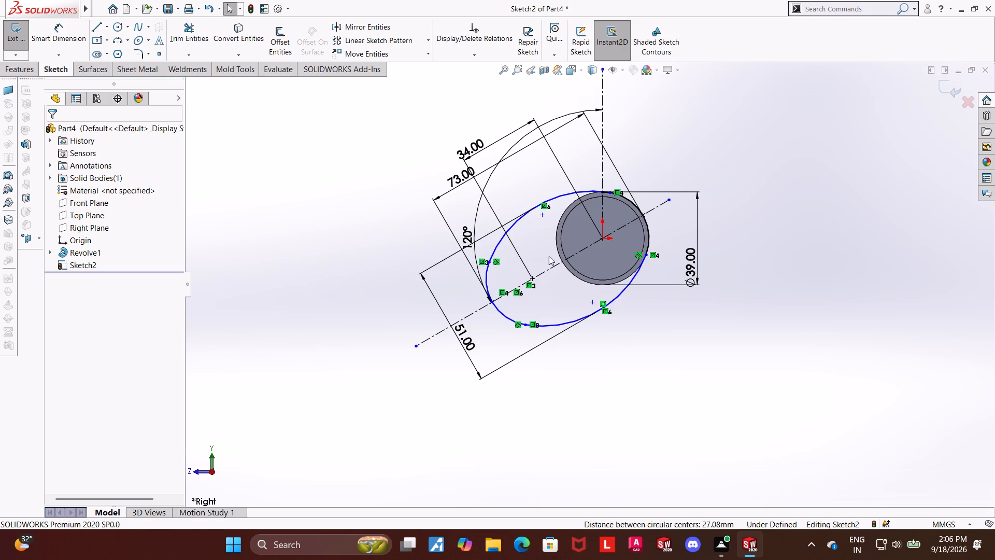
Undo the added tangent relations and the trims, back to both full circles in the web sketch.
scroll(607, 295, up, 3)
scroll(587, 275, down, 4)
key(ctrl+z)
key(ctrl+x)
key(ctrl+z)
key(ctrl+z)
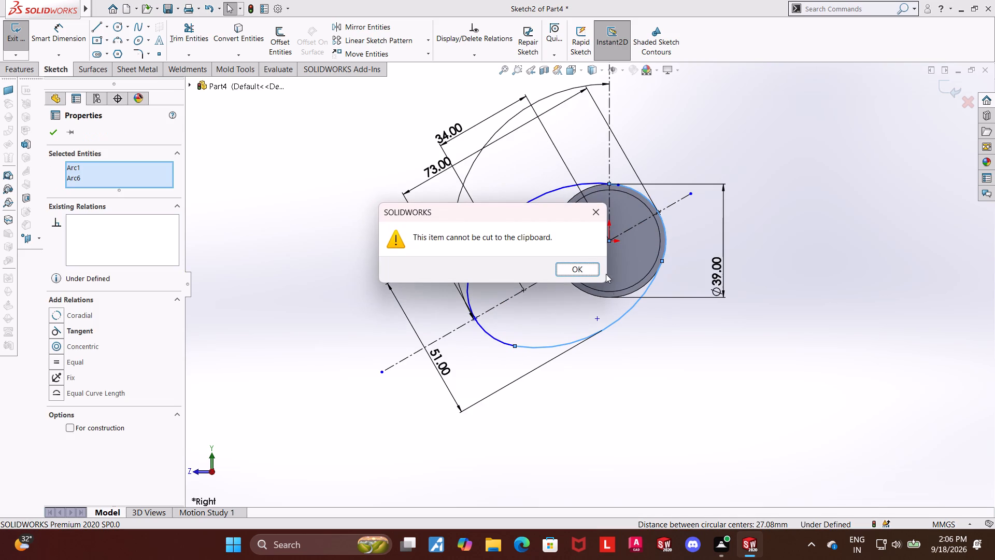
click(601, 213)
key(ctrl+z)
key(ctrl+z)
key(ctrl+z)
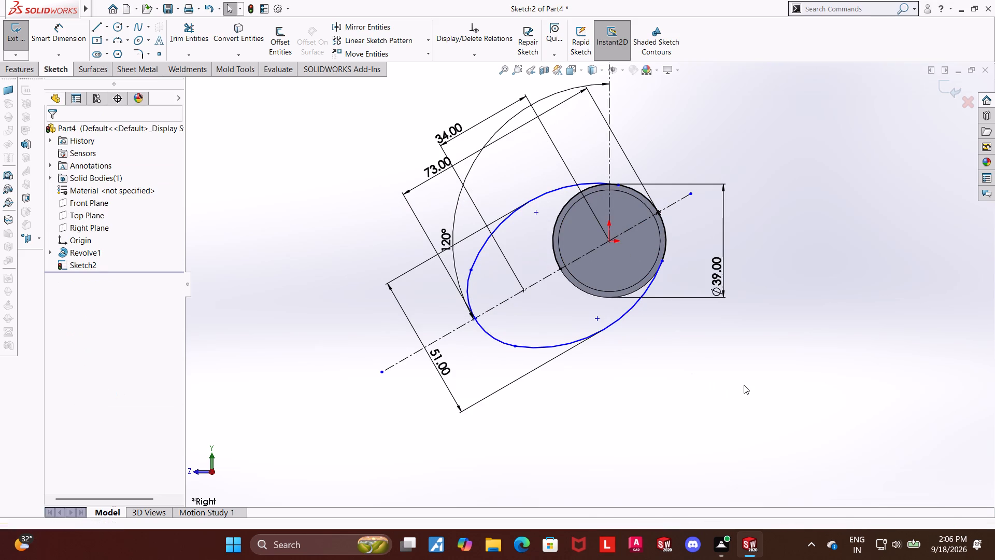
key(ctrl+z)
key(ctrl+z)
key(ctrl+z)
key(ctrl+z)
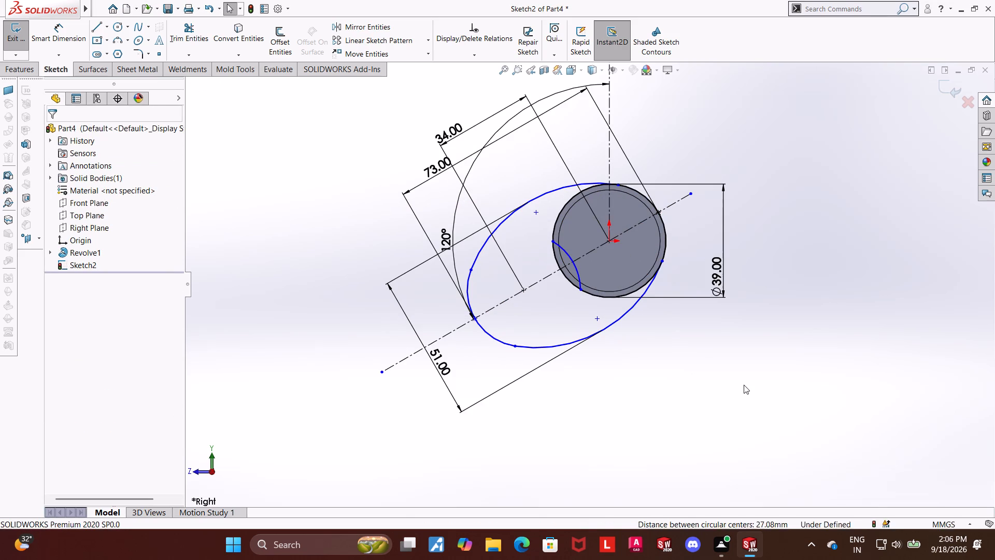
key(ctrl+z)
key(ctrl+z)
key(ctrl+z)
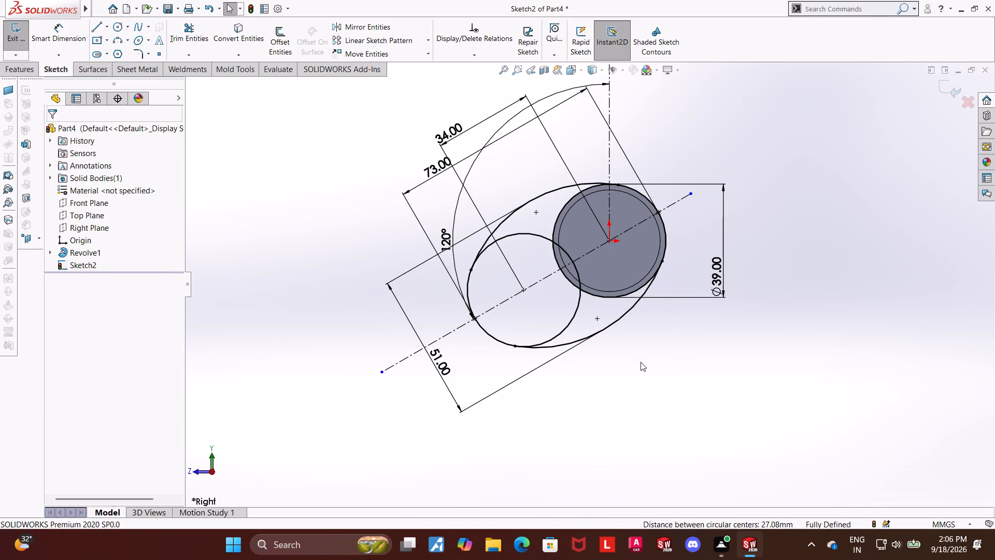
Exit the web sketch with both full circles kept.
scroll(553, 369, down, 2)
key(Escape)
key(Escape)
scroll(537, 317, up, 2)
scroll(539, 196, down, 2)
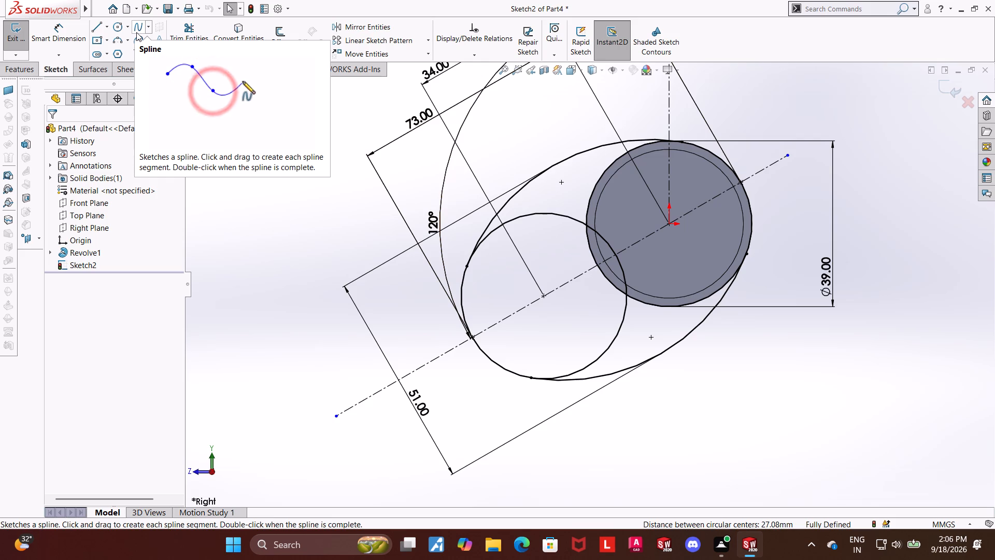
click(935, 89)
click(946, 91)
middle_drag(905, 180, 918, 181)
scroll(905, 202, up, 3)
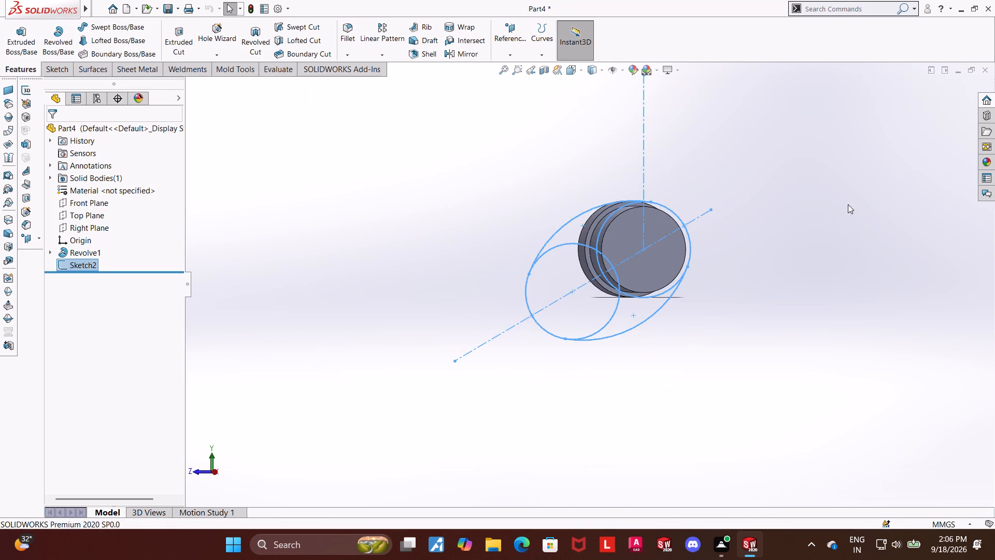
middle_drag(798, 228, 812, 224)
middle_drag(786, 228, 767, 226)
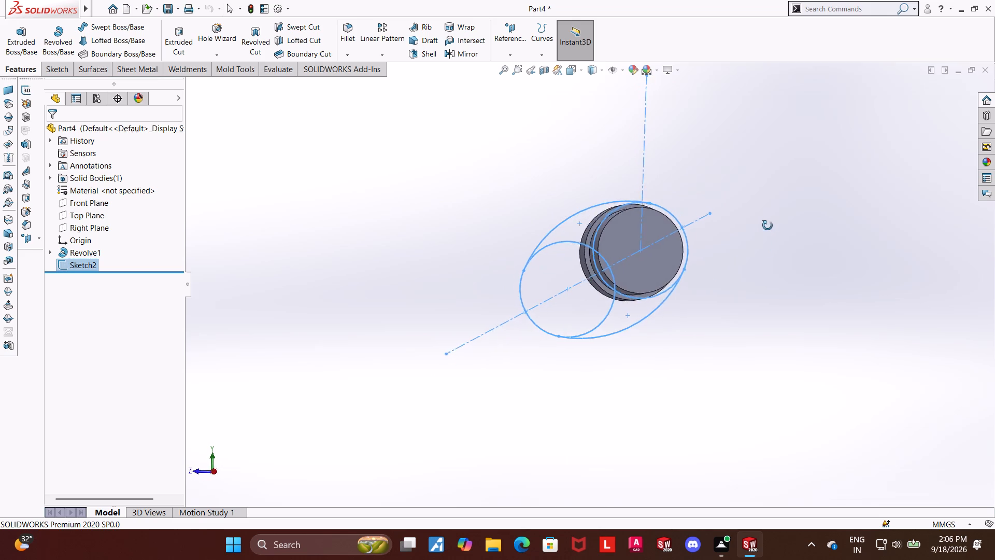
middle_drag(767, 226, 770, 223)
middle_drag(764, 216, 775, 220)
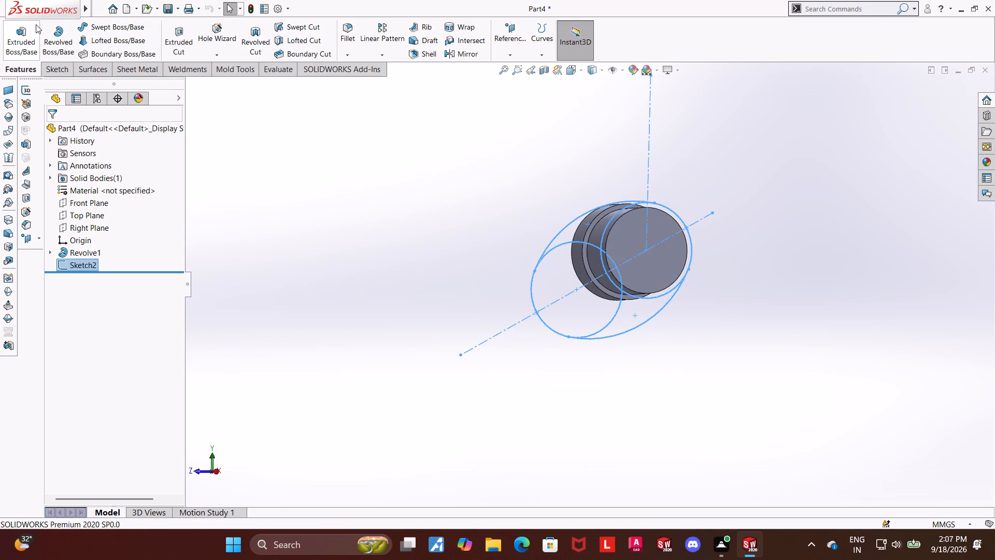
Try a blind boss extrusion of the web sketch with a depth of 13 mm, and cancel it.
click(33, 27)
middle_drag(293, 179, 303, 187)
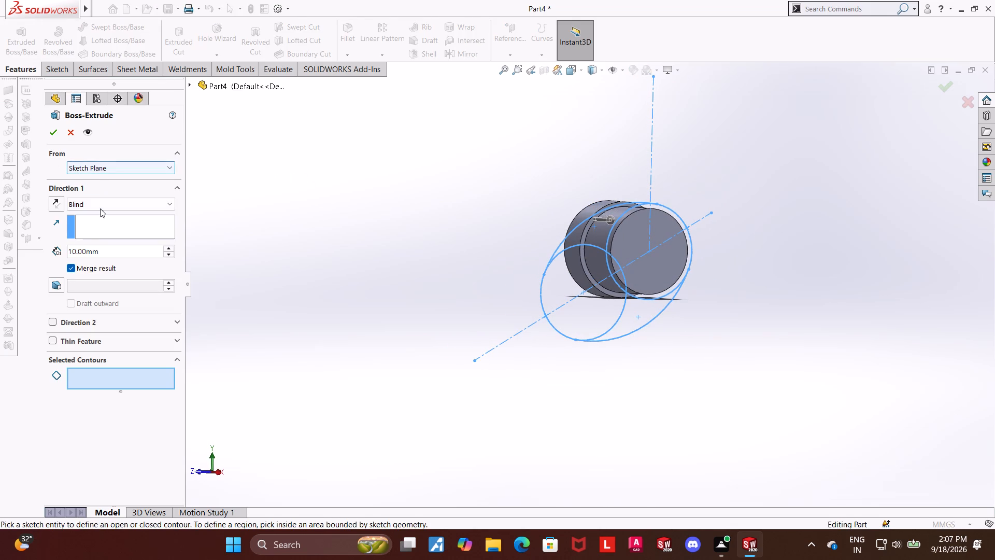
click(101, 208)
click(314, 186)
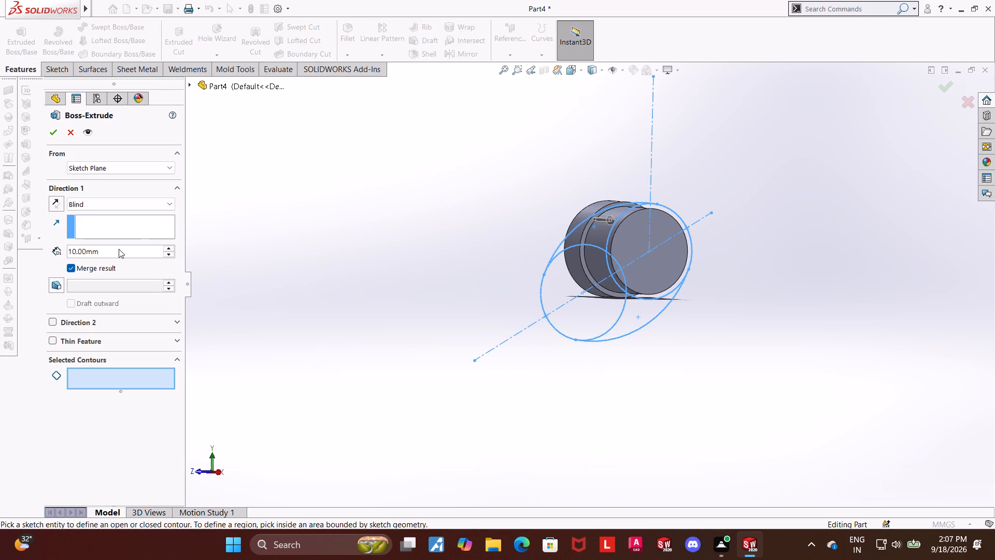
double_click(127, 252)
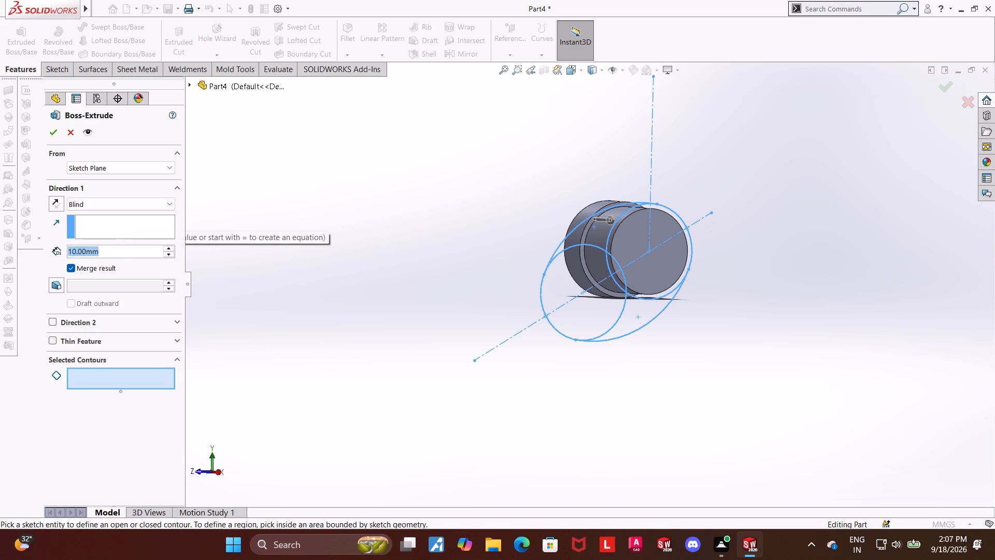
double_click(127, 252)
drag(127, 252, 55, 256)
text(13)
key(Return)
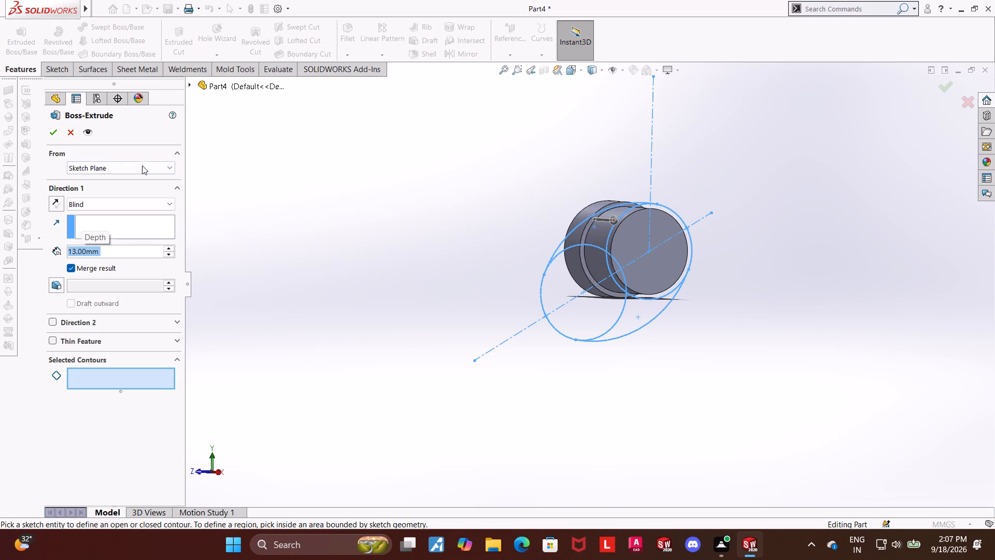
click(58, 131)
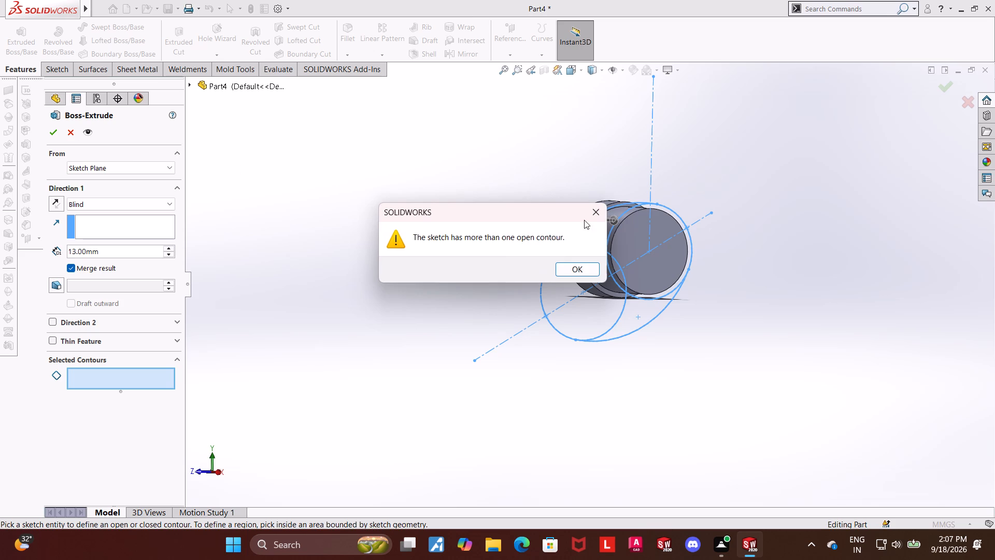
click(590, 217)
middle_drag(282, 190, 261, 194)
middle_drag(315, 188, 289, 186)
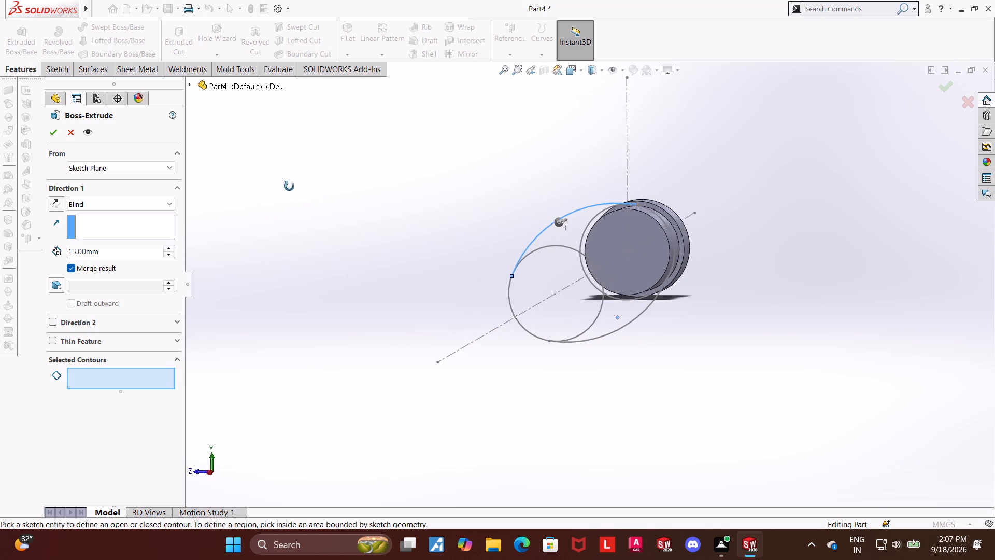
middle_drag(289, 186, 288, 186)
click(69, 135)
Reopen the web sketch for editing and orient the view normal to its plane.
middle_click(400, 244)
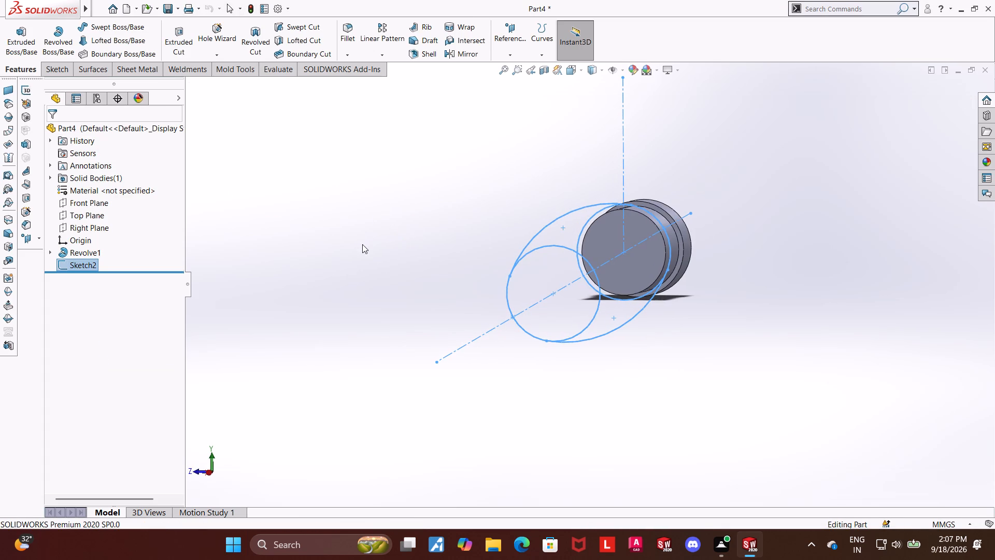
click(87, 264)
click(101, 234)
click(90, 263)
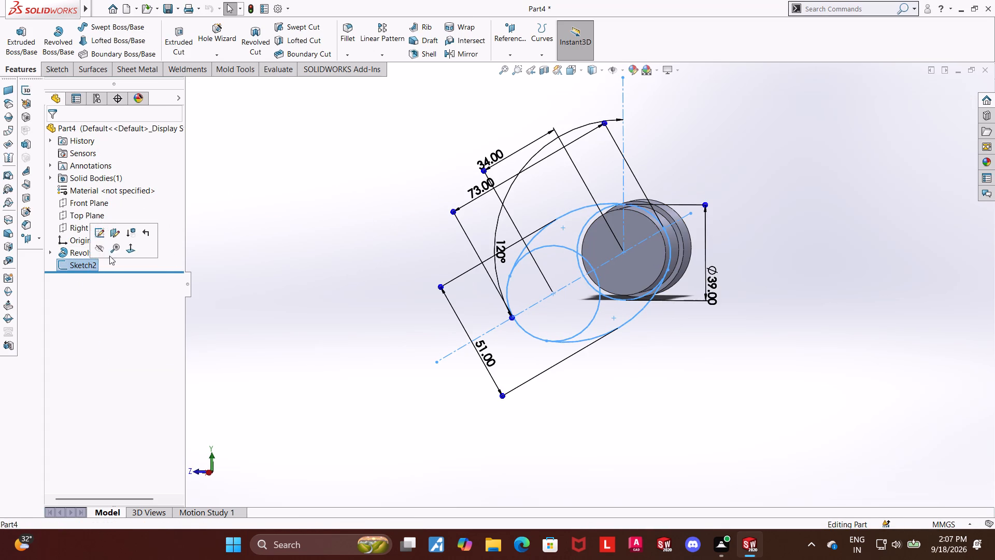
click(126, 247)
click(158, 261)
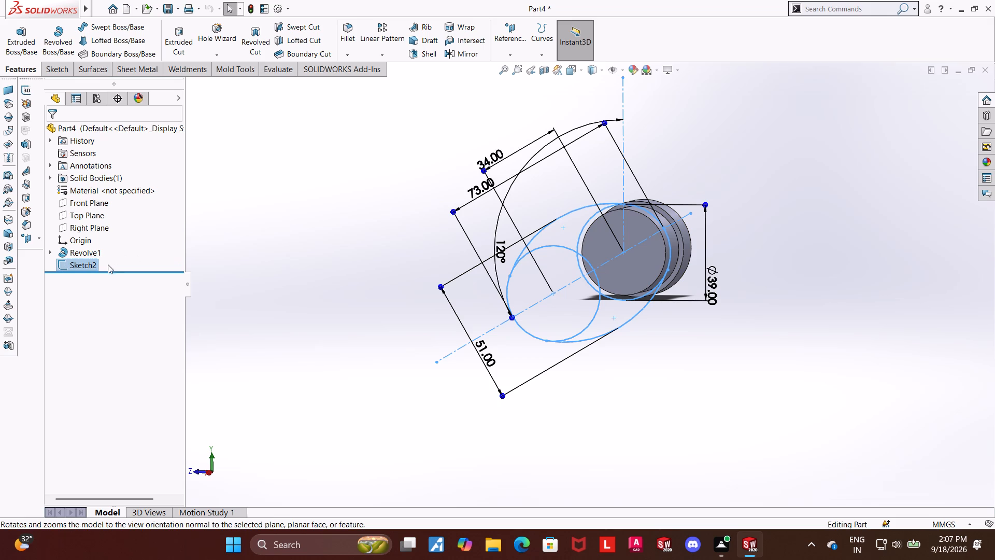
click(93, 265)
click(101, 234)
click(79, 263)
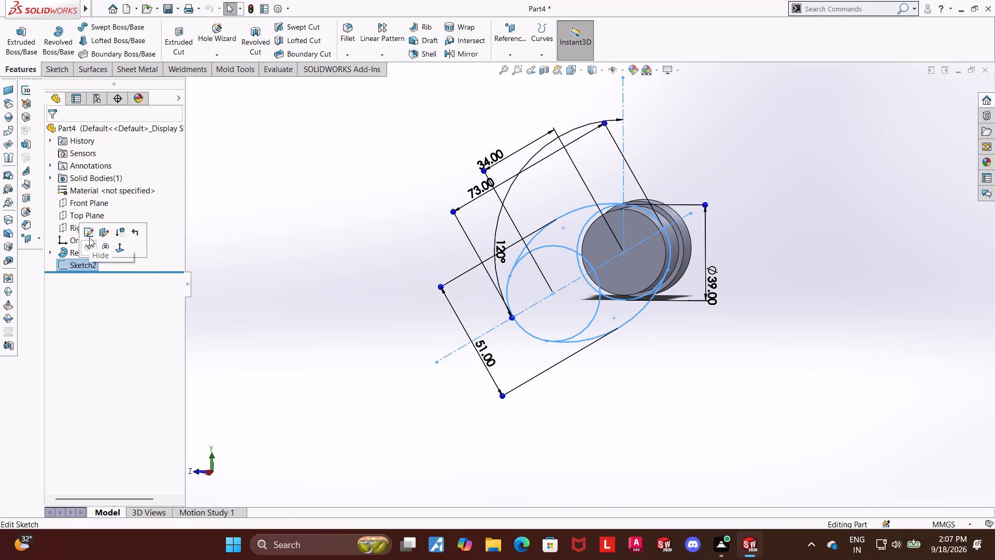
click(90, 232)
click(90, 262)
click(119, 249)
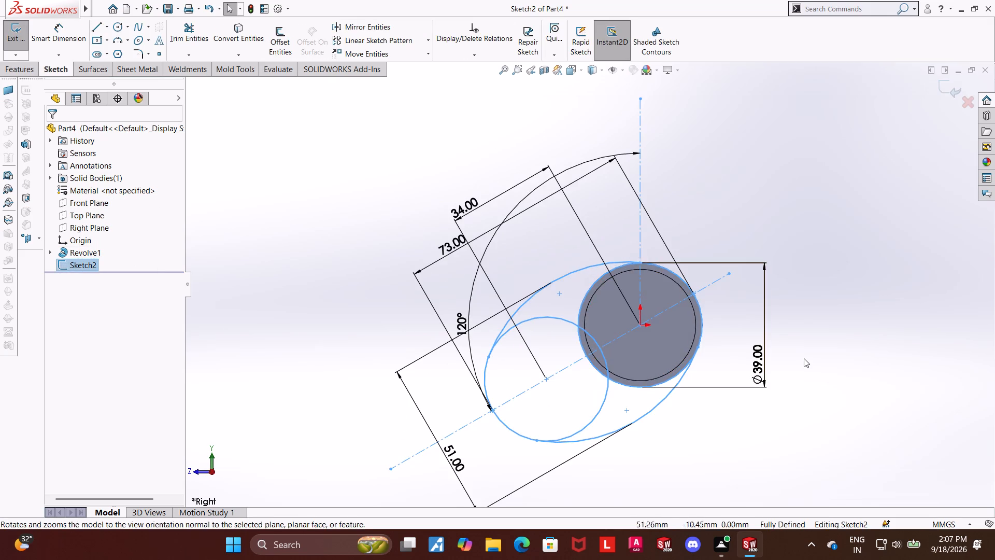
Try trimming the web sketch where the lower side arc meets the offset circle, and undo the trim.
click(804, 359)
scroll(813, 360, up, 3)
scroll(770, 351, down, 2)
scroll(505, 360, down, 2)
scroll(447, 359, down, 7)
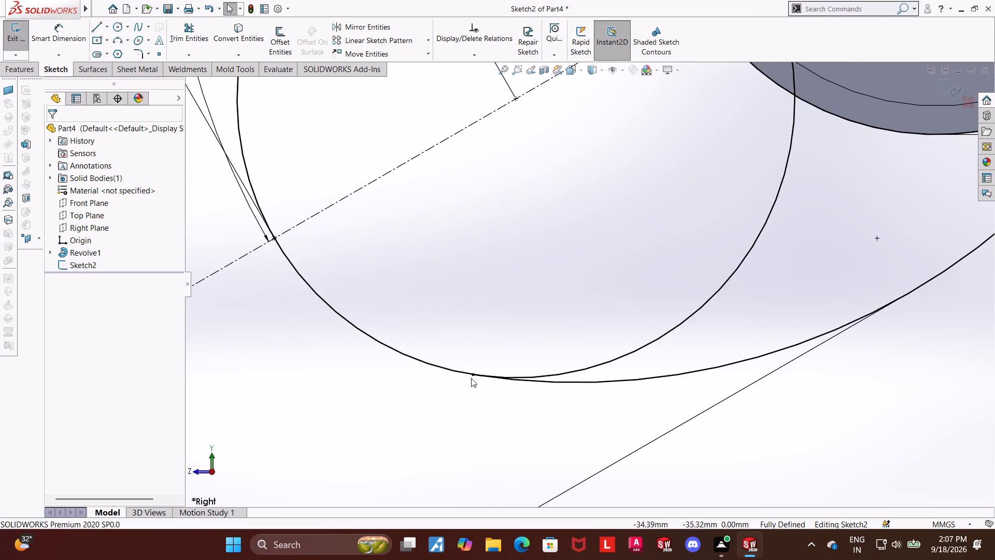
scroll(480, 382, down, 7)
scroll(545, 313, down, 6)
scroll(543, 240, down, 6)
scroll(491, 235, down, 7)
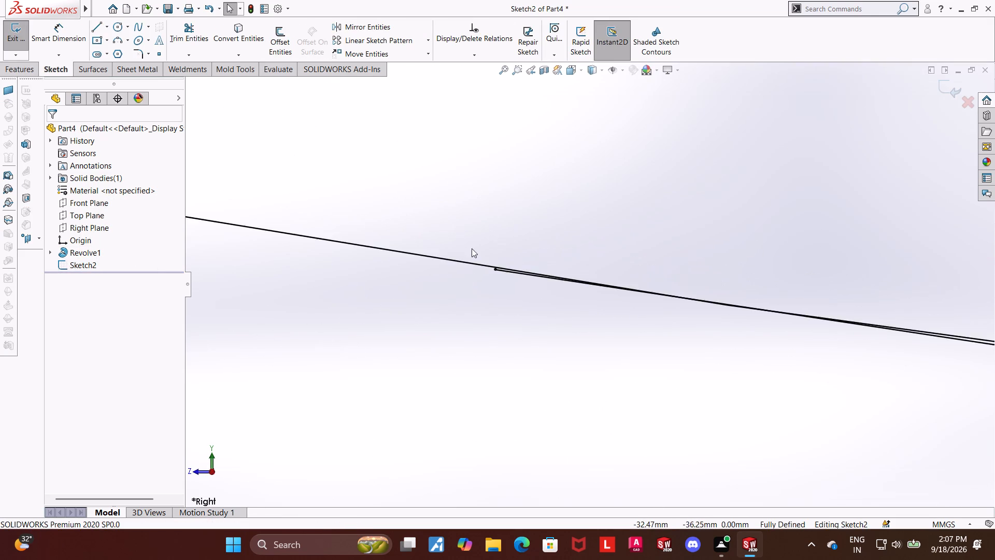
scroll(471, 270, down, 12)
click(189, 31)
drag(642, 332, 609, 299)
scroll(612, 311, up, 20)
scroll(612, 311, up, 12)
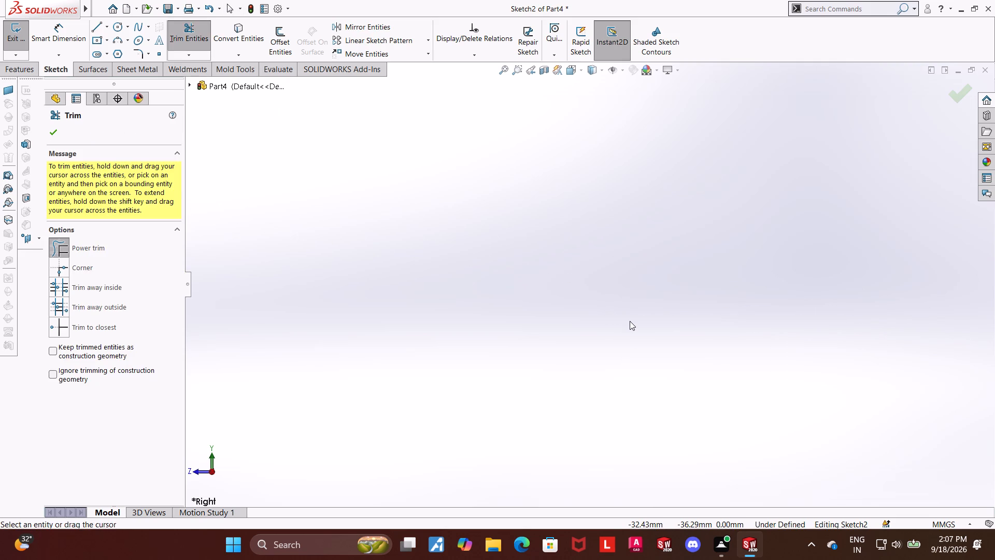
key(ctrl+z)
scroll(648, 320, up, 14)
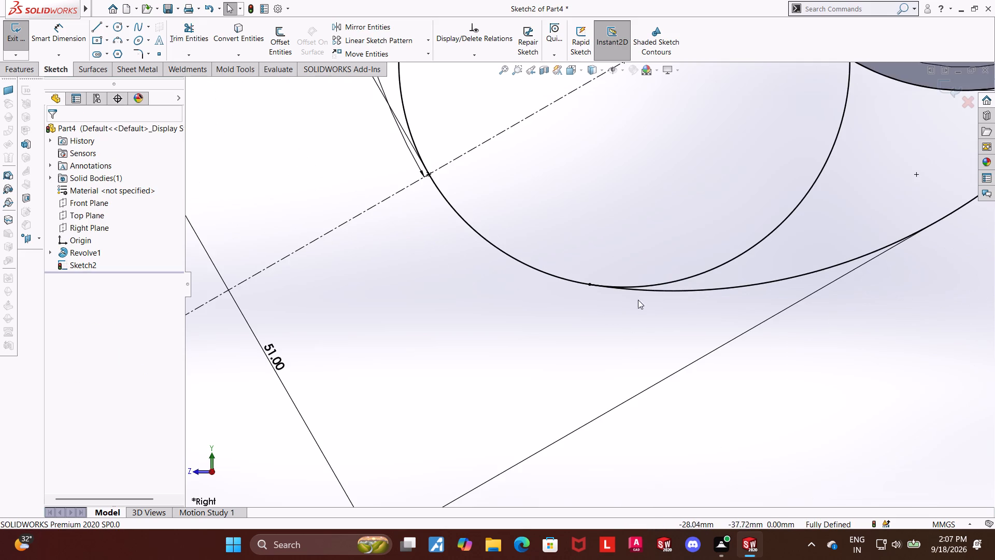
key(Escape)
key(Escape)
Make the lower side arc's end point coincident with the circle offset 34 mm from the origin.
scroll(584, 287, down, 5)
click(600, 281)
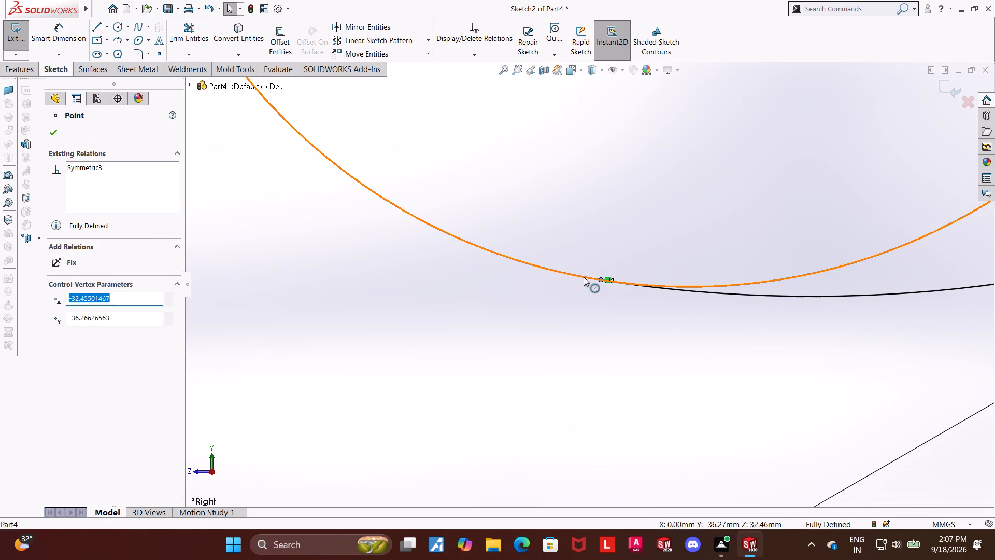
ctrl+click(584, 277)
click(56, 329)
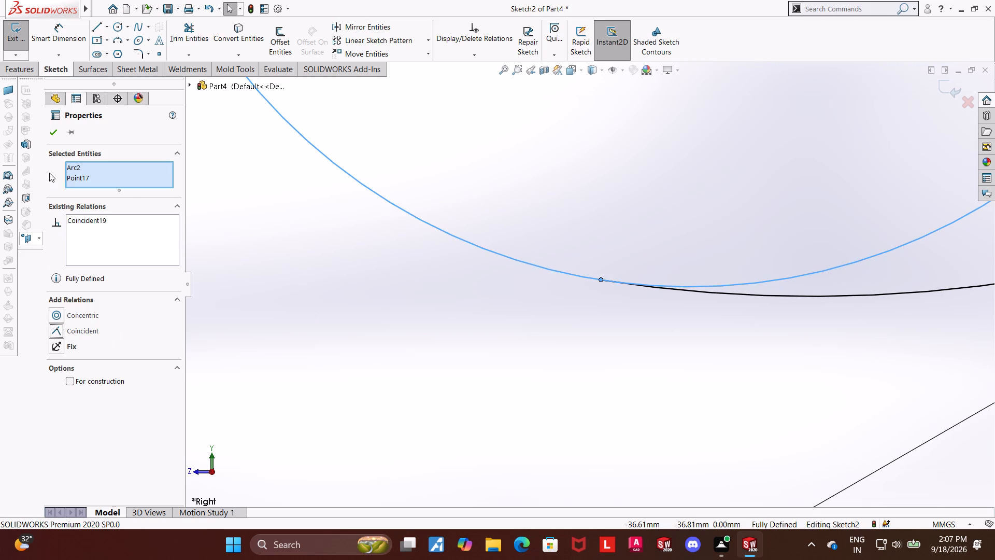
click(51, 137)
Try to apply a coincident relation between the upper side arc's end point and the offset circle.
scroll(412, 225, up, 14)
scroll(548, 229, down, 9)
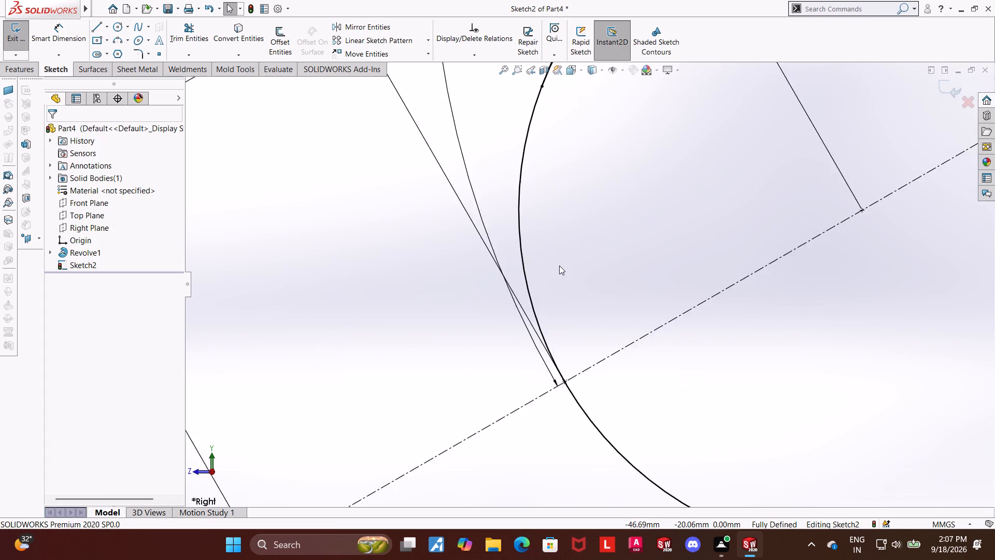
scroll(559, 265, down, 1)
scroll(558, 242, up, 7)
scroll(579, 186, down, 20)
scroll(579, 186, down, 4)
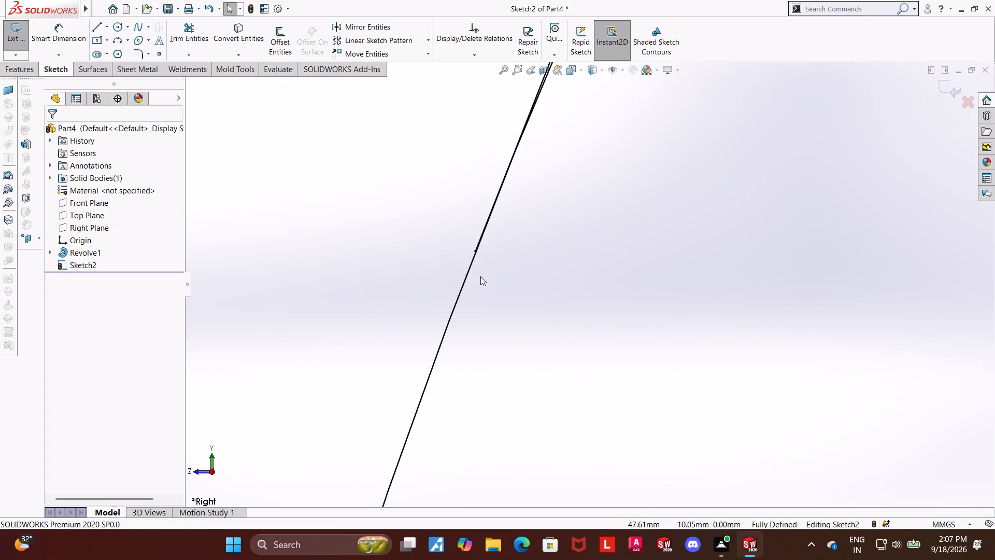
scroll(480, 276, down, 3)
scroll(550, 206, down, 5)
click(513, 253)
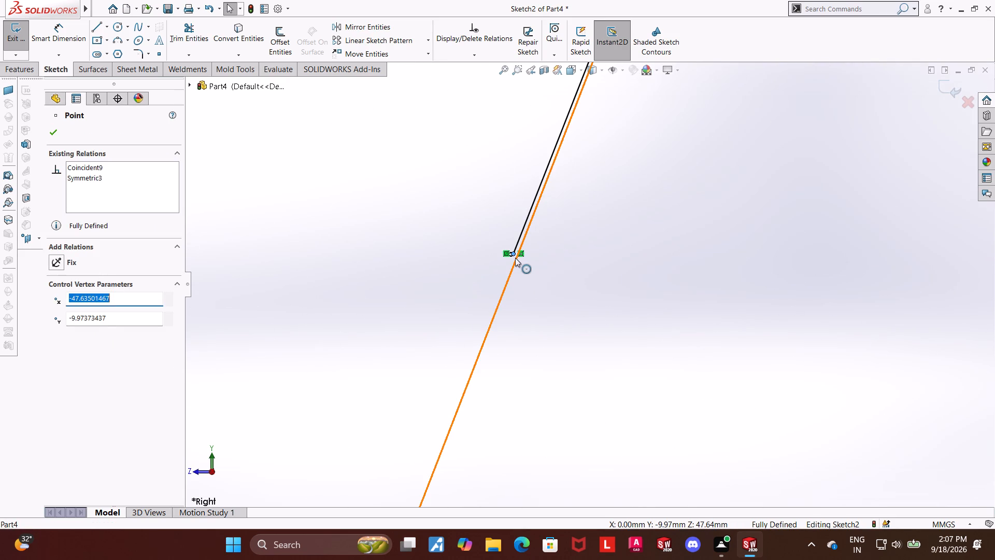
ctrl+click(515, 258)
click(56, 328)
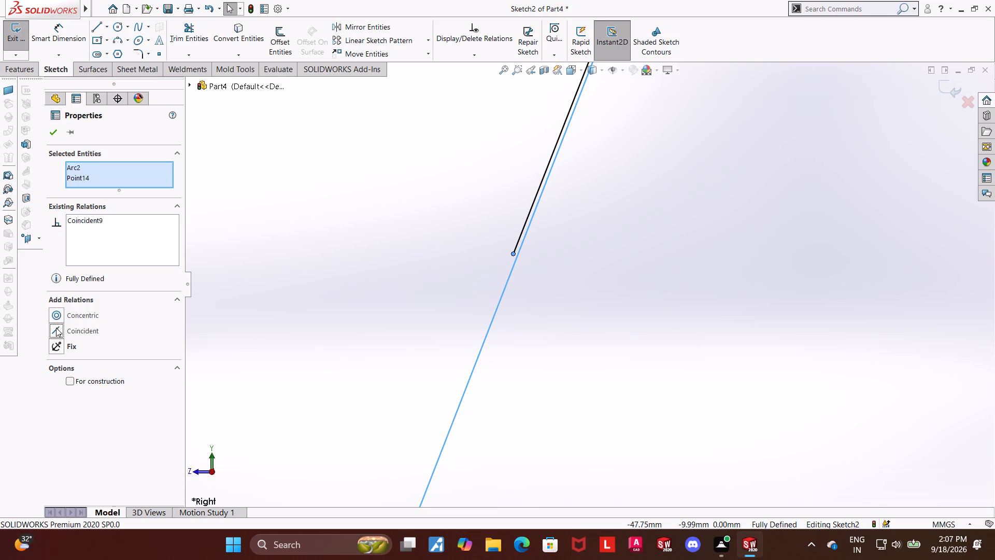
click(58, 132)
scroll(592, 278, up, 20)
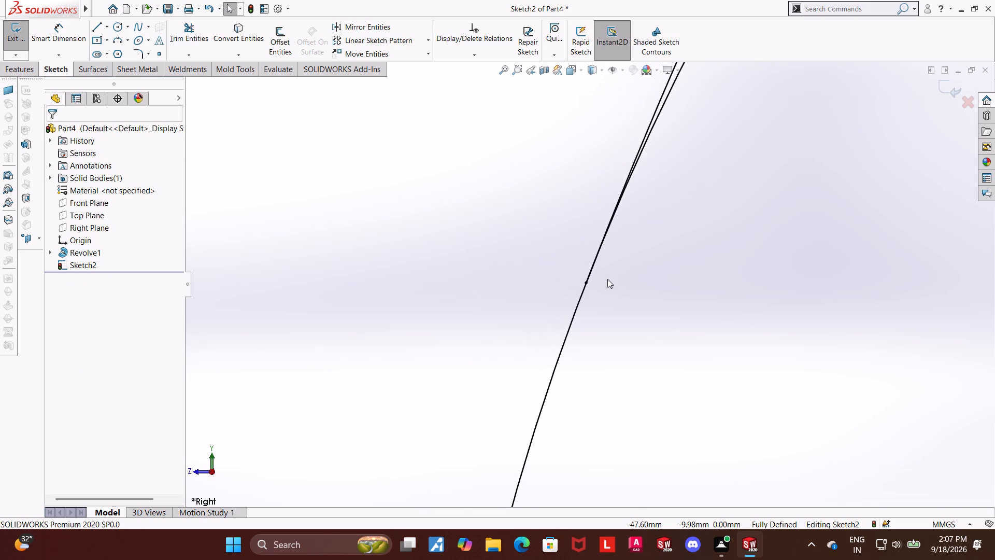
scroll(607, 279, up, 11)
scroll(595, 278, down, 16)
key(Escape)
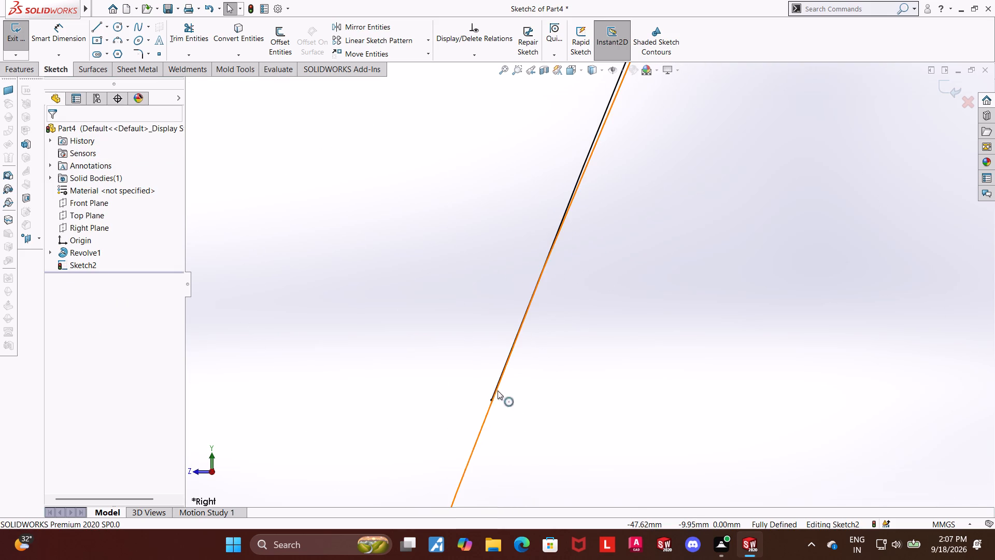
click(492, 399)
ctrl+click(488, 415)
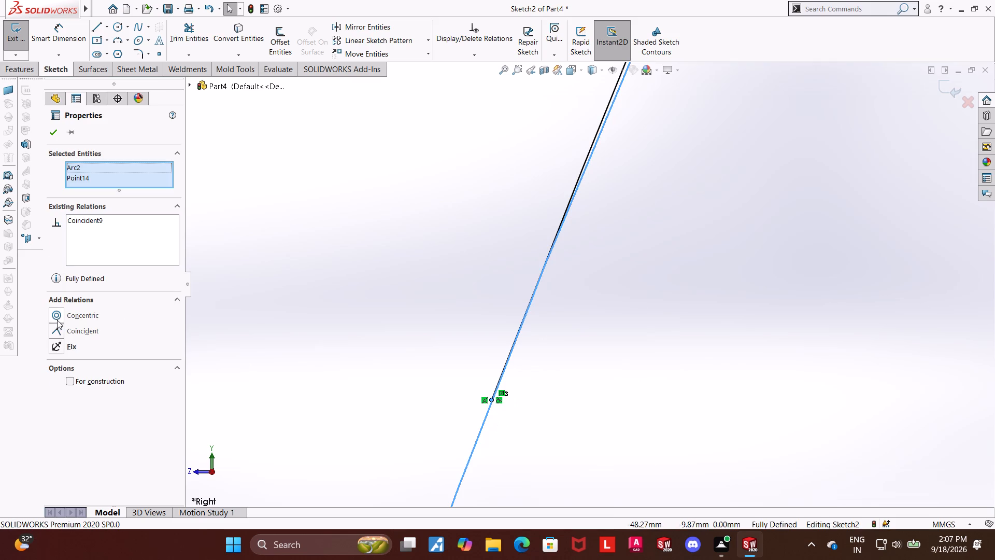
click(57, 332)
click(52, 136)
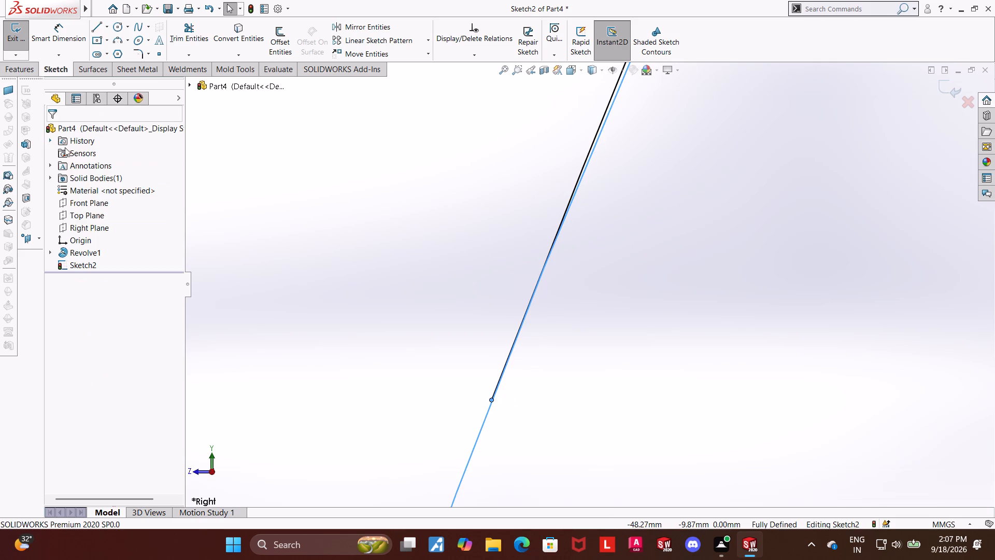
Trim away the offset circle's upper inner portion between the upper side arc and the origin-centred circle.
scroll(509, 351, up, 20)
scroll(509, 351, up, 13)
scroll(637, 318, down, 2)
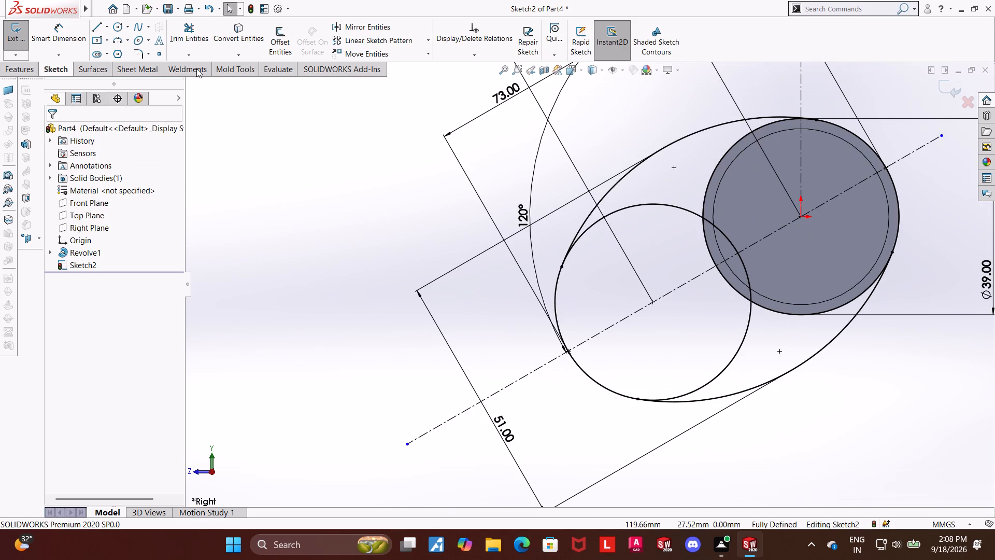
click(191, 39)
drag(673, 236, 669, 187)
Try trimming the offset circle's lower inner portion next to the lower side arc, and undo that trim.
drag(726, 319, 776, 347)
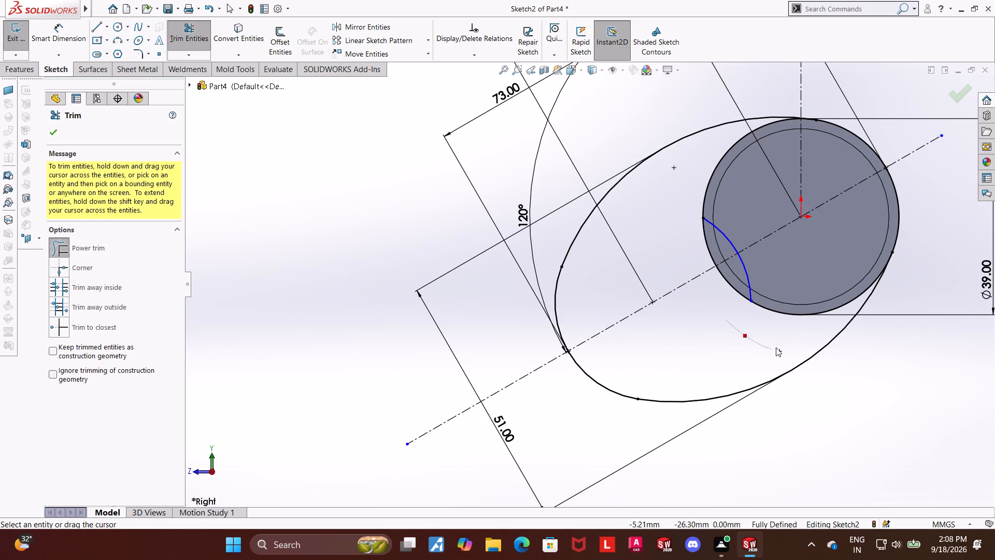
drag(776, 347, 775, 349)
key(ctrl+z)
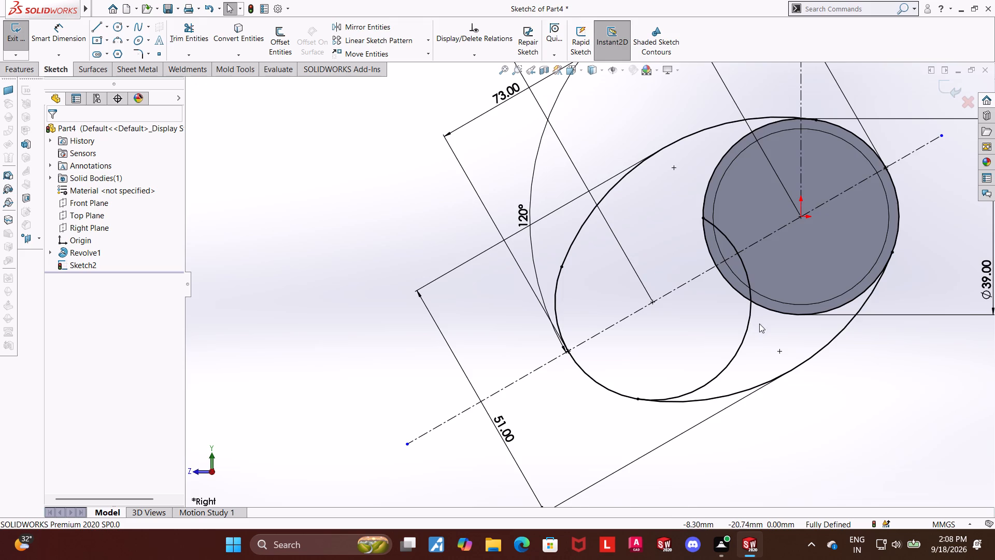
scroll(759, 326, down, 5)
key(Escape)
Make the lower side arc's other end point coincident with the 39 mm circle centred on the origin.
scroll(760, 337, up, 6)
scroll(730, 235, down, 7)
scroll(645, 237, down, 5)
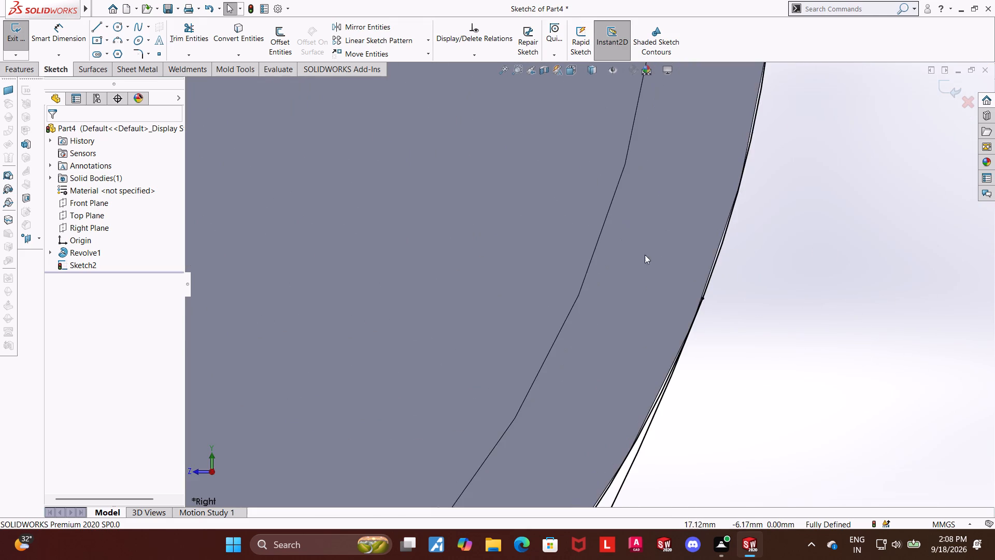
scroll(645, 255, down, 8)
scroll(665, 327, down, 6)
scroll(621, 300, down, 6)
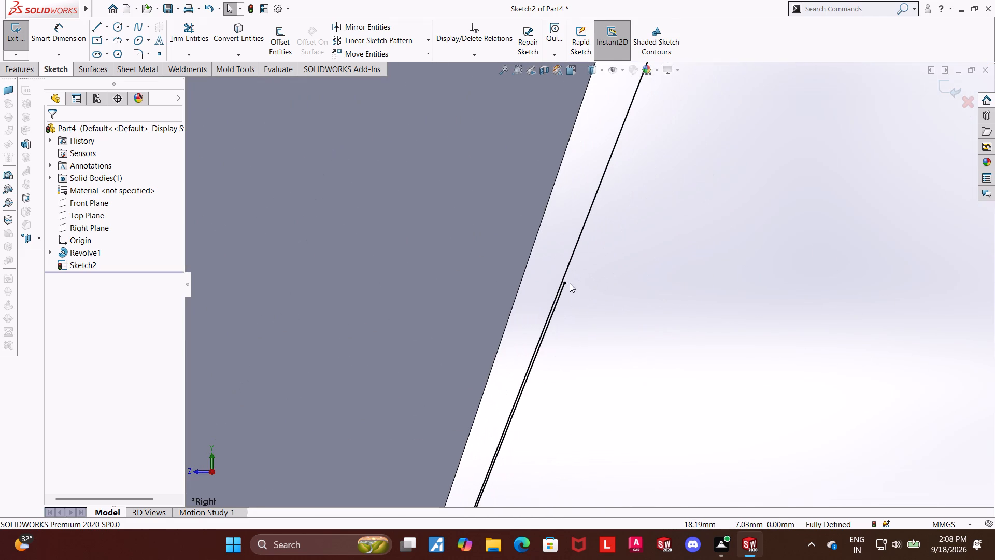
click(566, 283)
ctrl+click(568, 265)
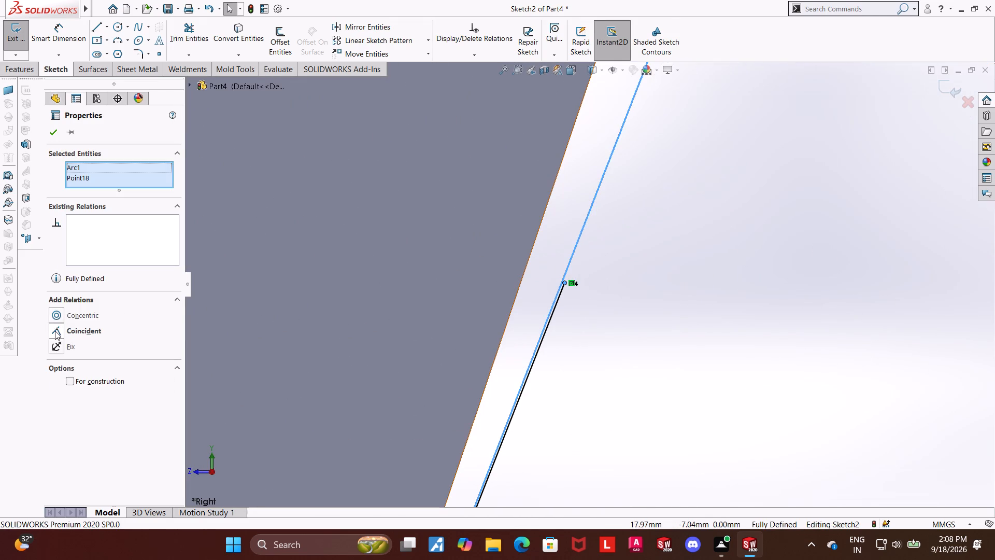
click(55, 331)
click(52, 132)
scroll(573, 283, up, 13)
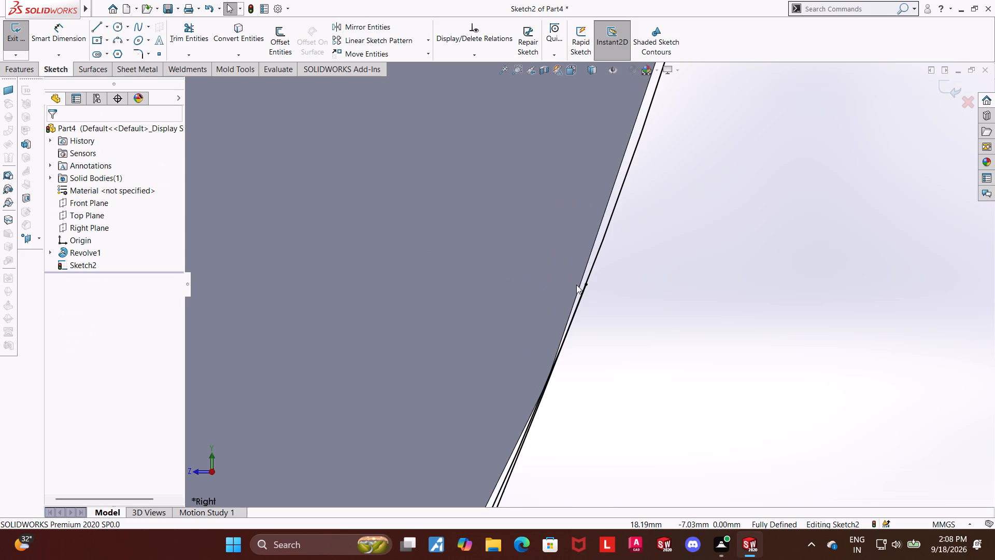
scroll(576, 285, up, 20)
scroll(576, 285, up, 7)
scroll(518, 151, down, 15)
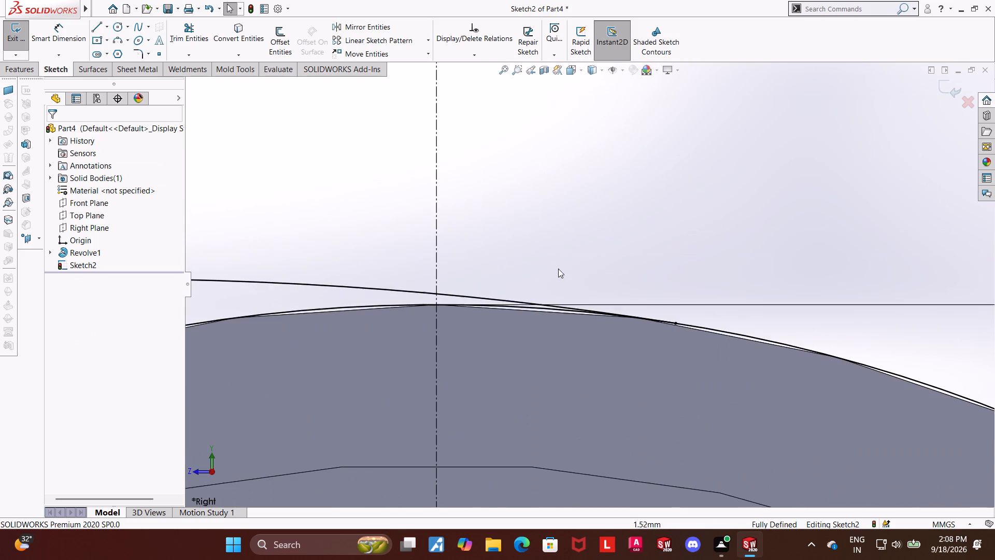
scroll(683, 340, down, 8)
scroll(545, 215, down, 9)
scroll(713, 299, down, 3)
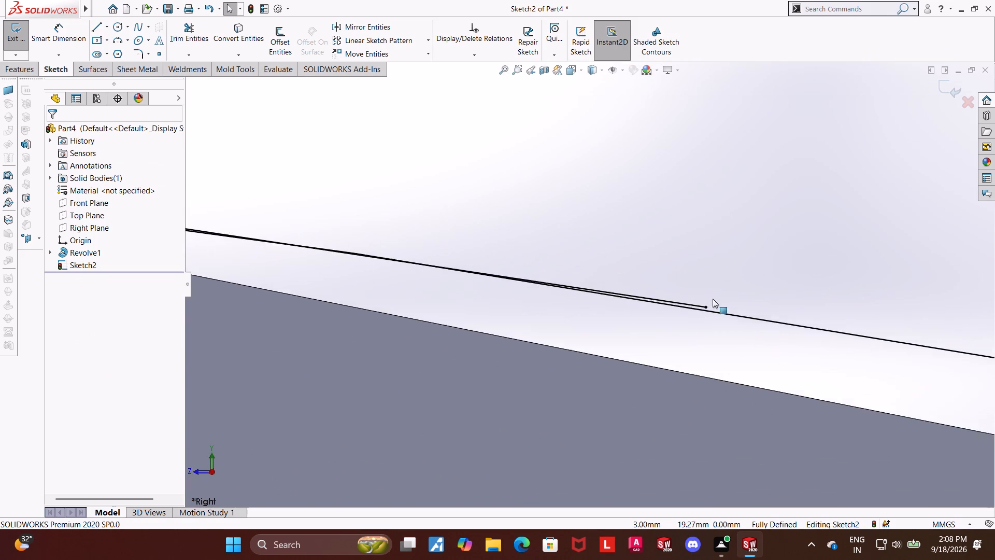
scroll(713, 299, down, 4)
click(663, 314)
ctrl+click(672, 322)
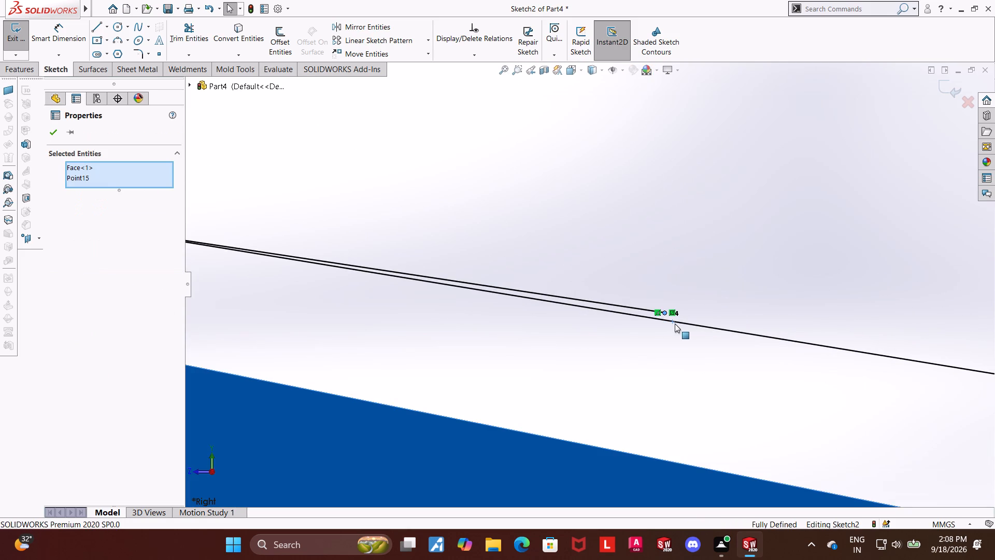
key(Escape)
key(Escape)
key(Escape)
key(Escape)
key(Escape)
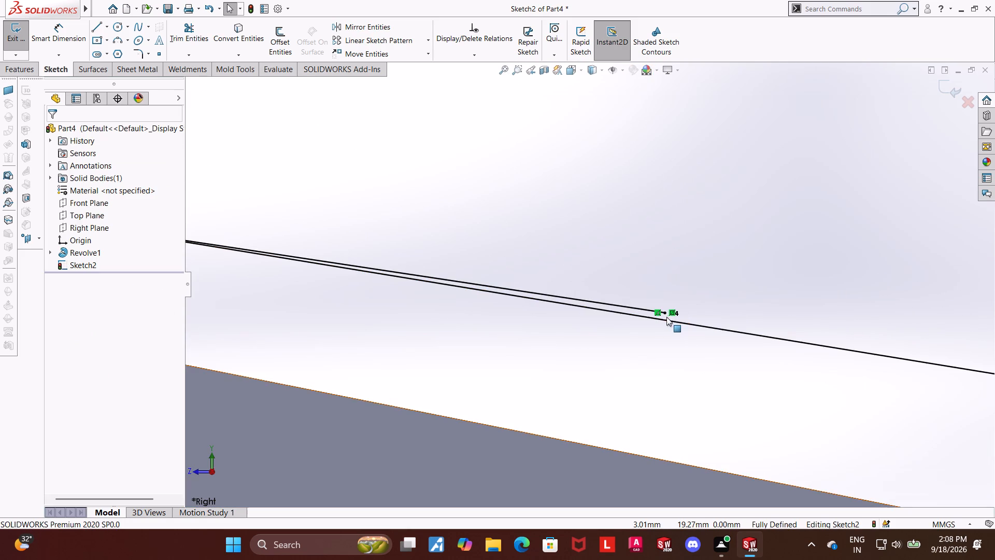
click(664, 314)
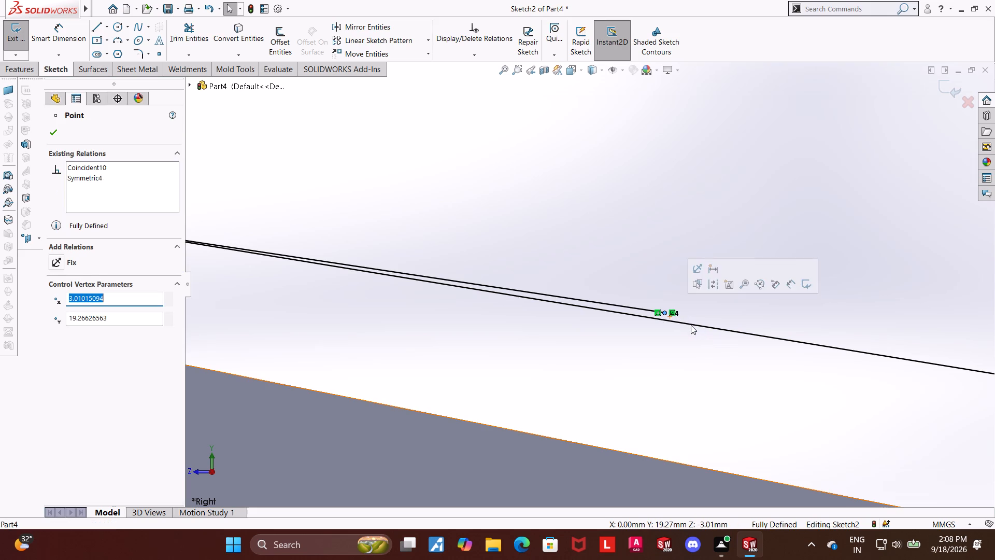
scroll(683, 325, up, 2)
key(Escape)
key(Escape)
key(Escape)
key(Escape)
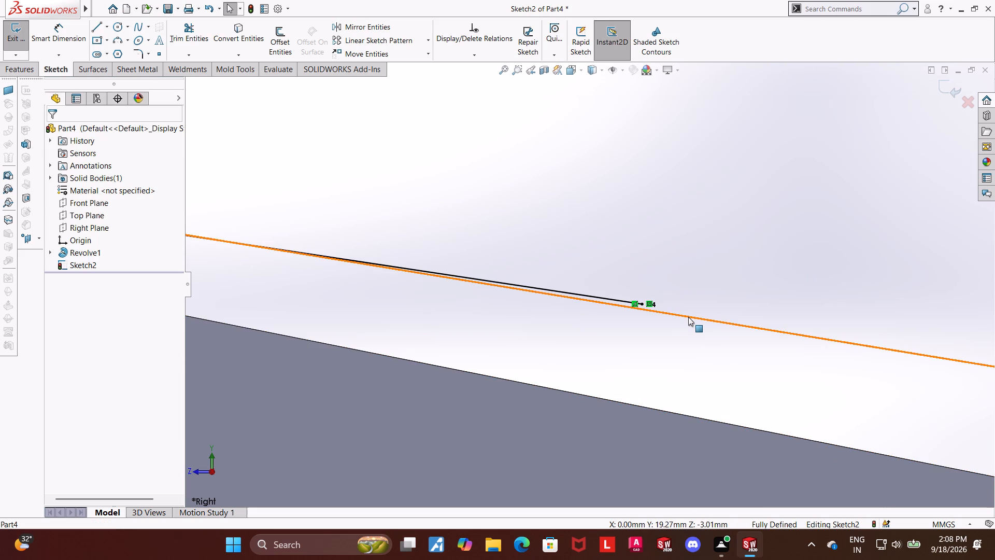
Check the relation between the 39 mm origin-centred circle and the upper side arc's end point.
click(686, 314)
scroll(630, 298, down, 7)
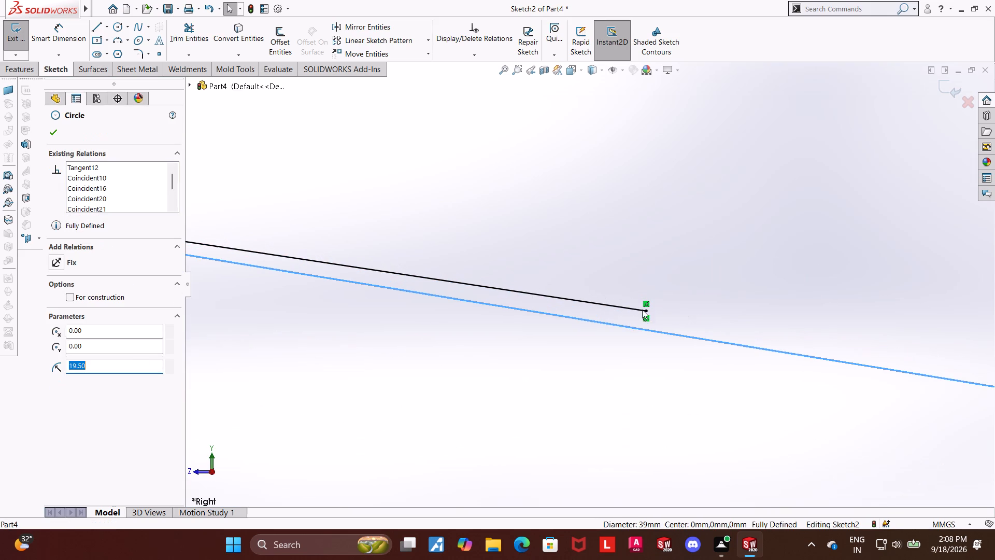
ctrl+click(647, 311)
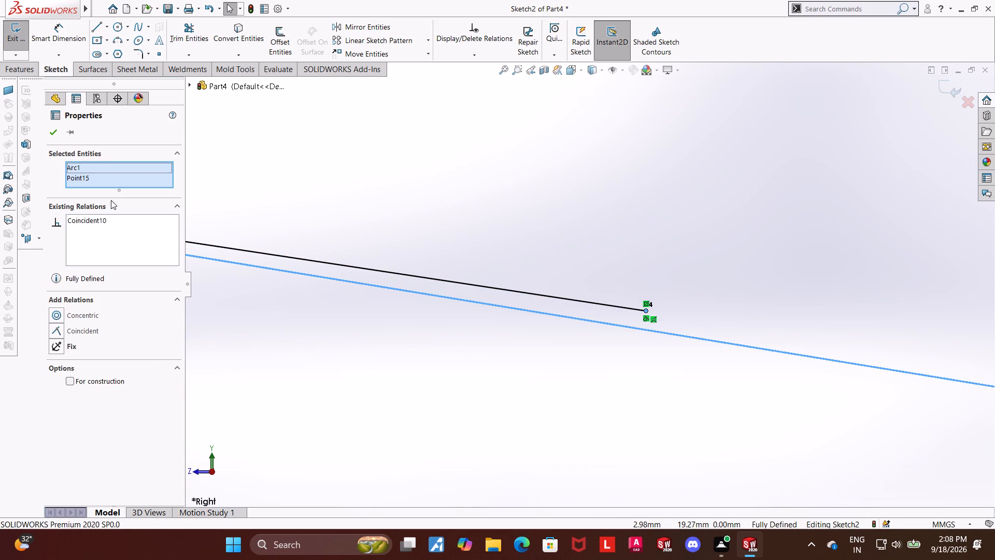
click(51, 134)
scroll(329, 223, up, 20)
scroll(329, 223, up, 6)
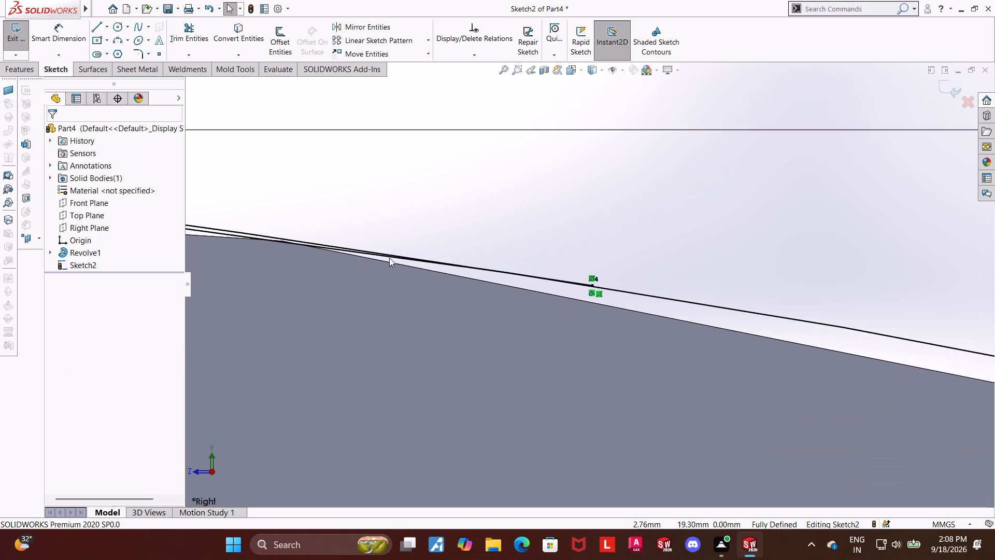
Examine the junction between the lower side arc's end point and the offset circle up close.
scroll(389, 258, up, 20)
scroll(421, 284, up, 9)
scroll(497, 361, up, 4)
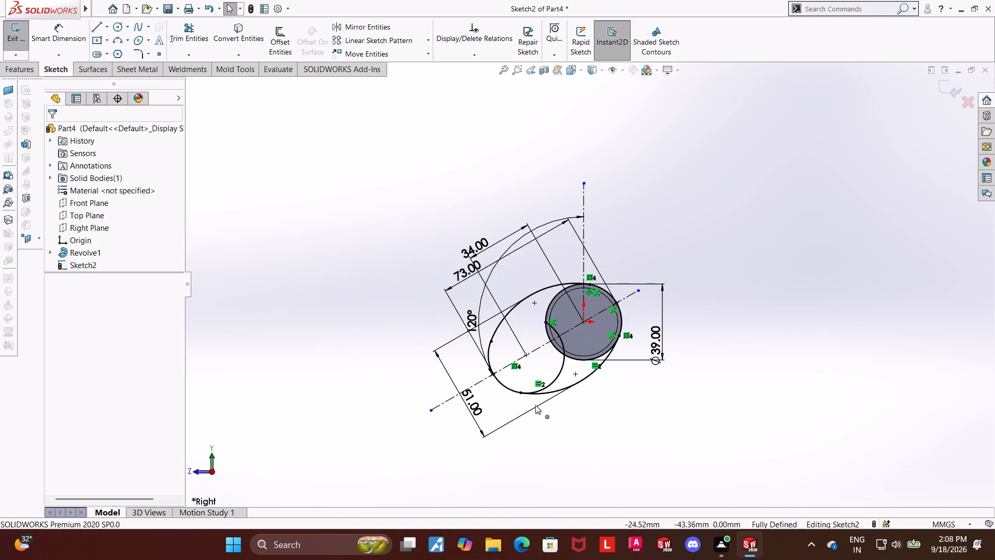
scroll(535, 398, down, 5)
key(Escape)
key(Escape)
scroll(570, 284, down, 4)
key(Escape)
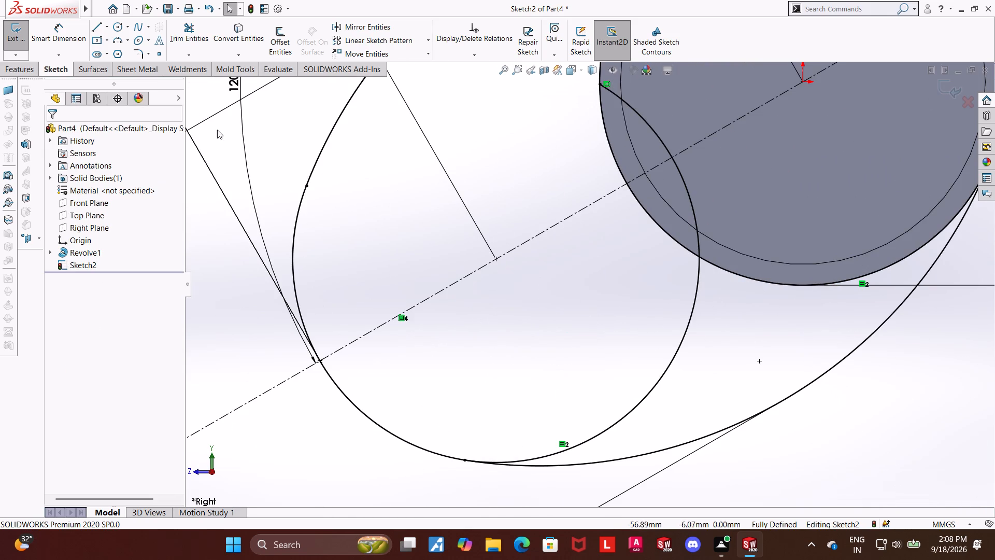
scroll(501, 507, down, 15)
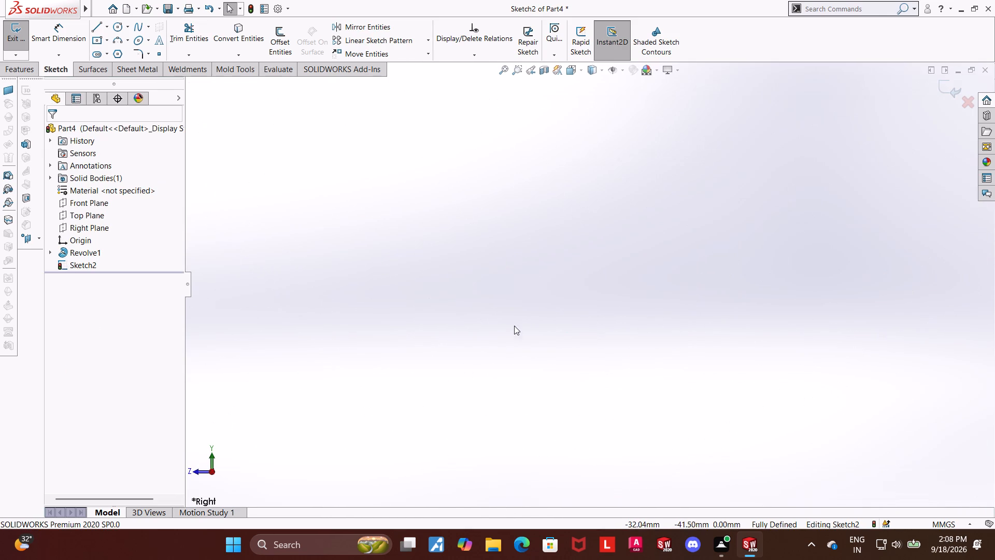
scroll(545, 263, up, 15)
scroll(608, 185, down, 7)
scroll(553, 282, down, 7)
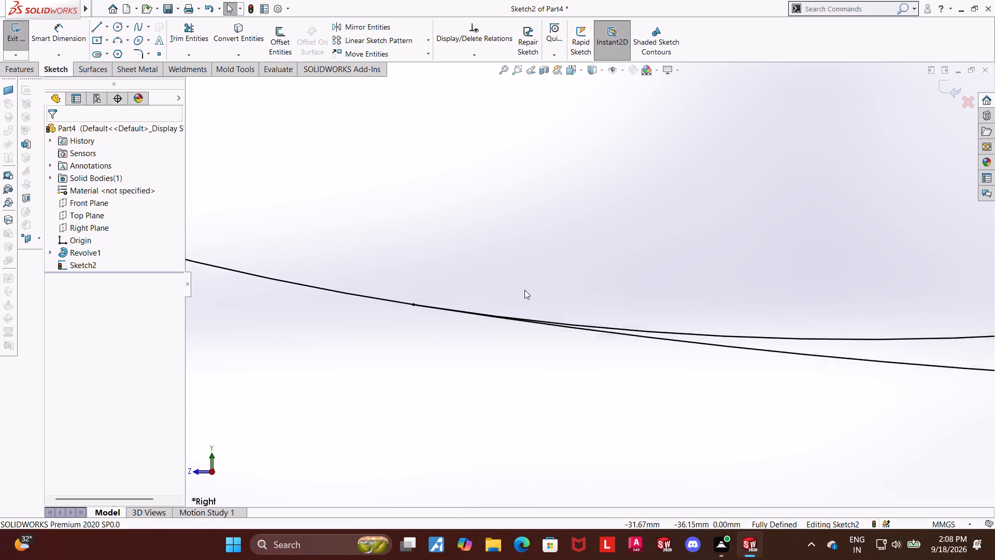
scroll(424, 314, down, 8)
scroll(564, 273, down, 7)
scroll(314, 306, down, 8)
scroll(282, 291, up, 5)
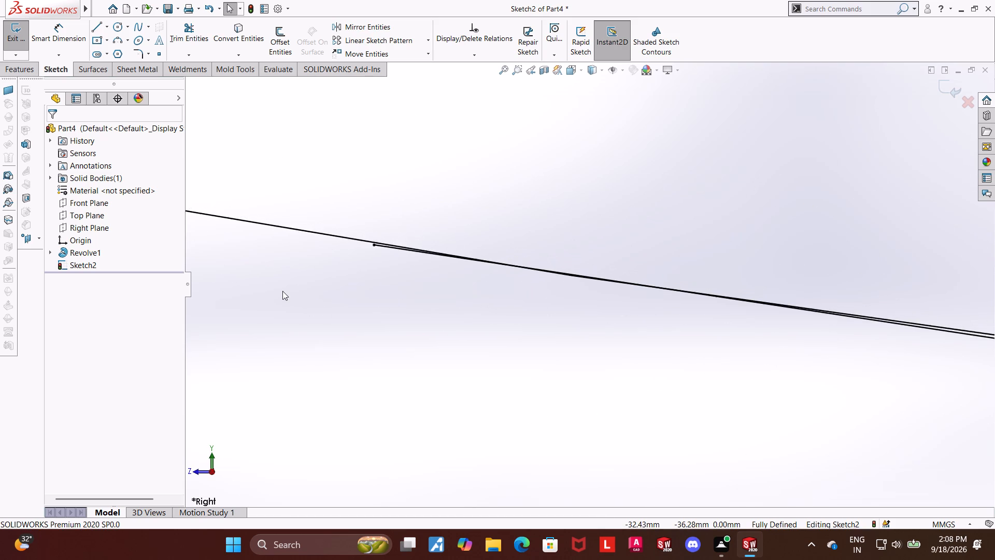
scroll(282, 291, up, 2)
scroll(420, 233, down, 14)
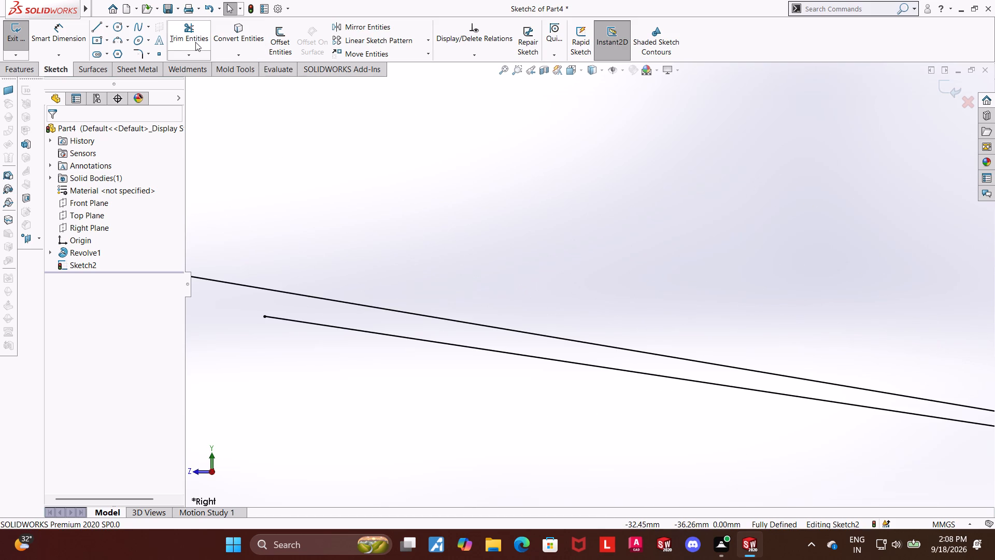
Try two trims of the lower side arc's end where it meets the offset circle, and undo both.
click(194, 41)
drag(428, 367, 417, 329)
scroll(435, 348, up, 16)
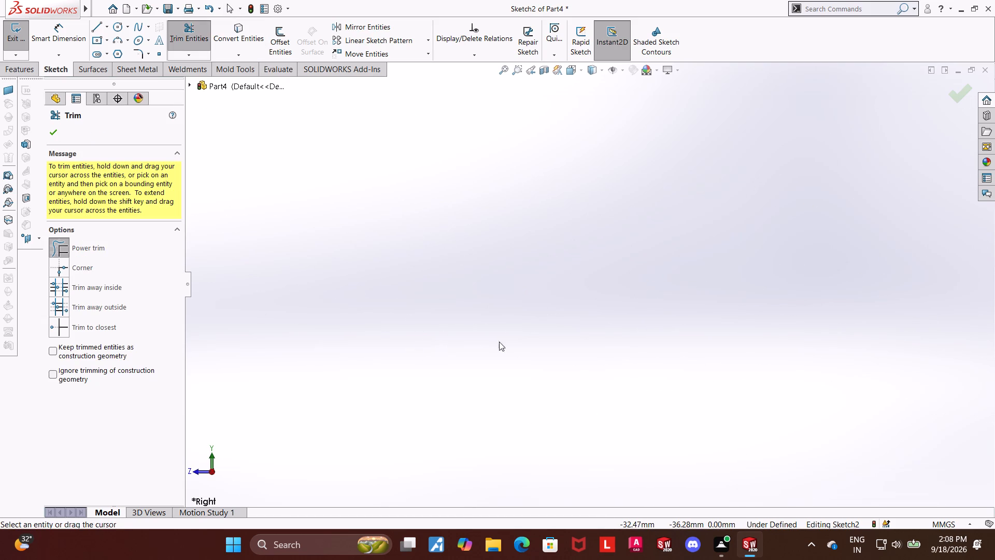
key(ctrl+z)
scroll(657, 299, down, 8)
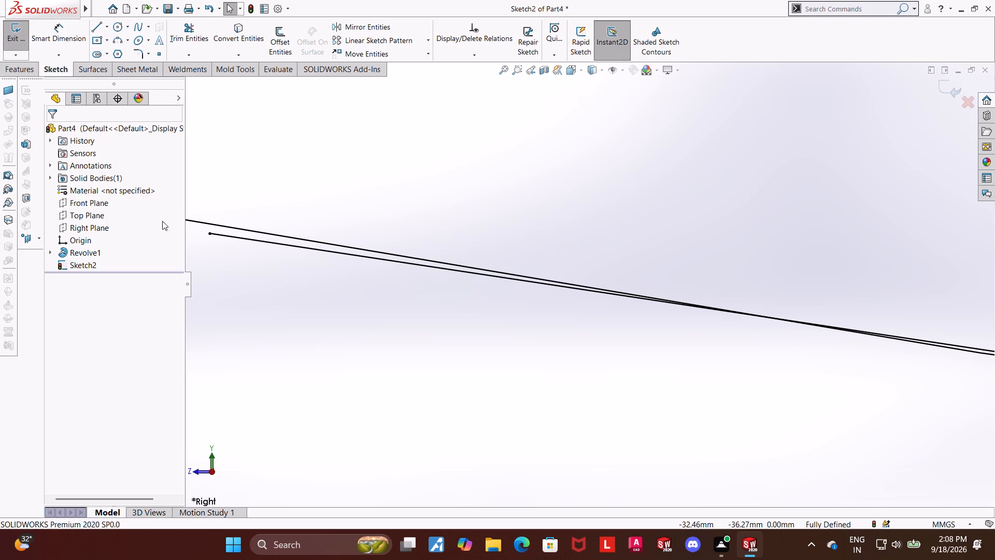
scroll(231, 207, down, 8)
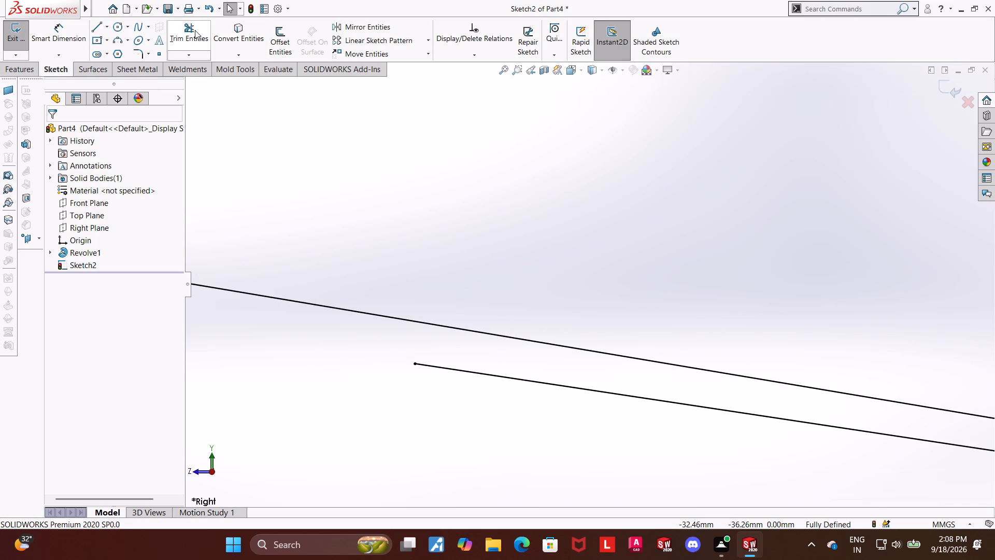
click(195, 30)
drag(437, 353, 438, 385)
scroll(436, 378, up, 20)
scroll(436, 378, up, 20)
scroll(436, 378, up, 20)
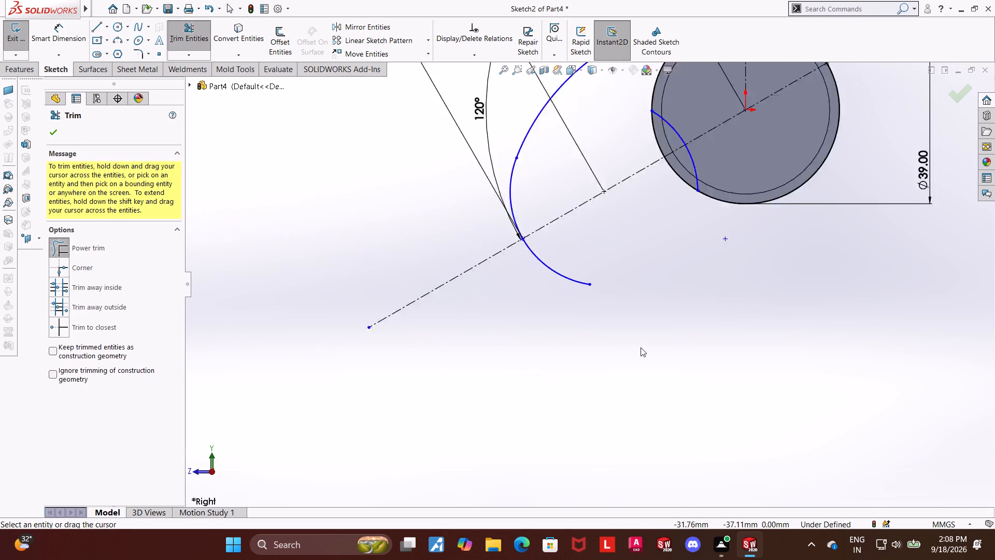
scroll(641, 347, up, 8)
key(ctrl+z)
Check the existing relations of the lower side arc and its end point with the offset circle.
scroll(589, 287, down, 8)
scroll(631, 274, down, 5)
key(Escape)
key(Escape)
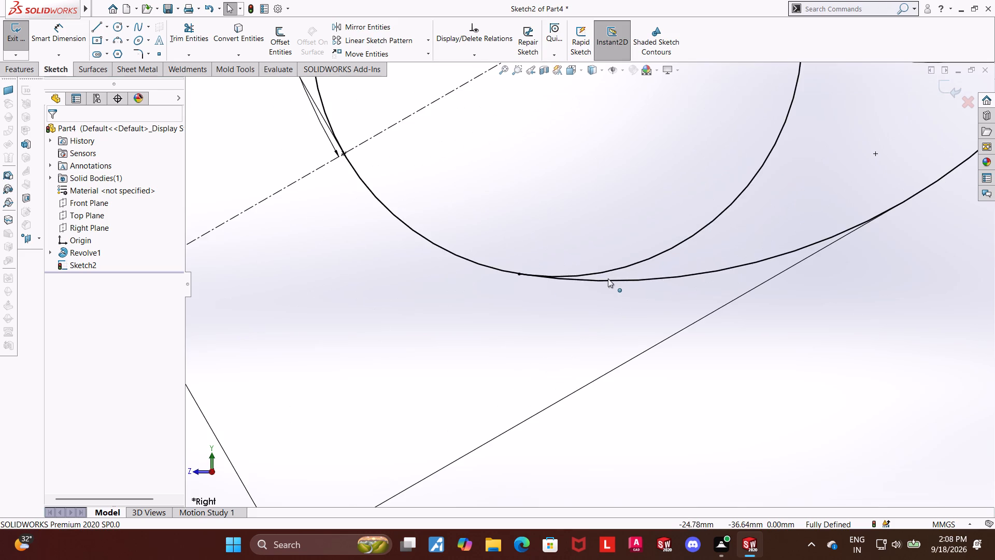
key(Escape)
scroll(518, 274, down, 9)
click(599, 285)
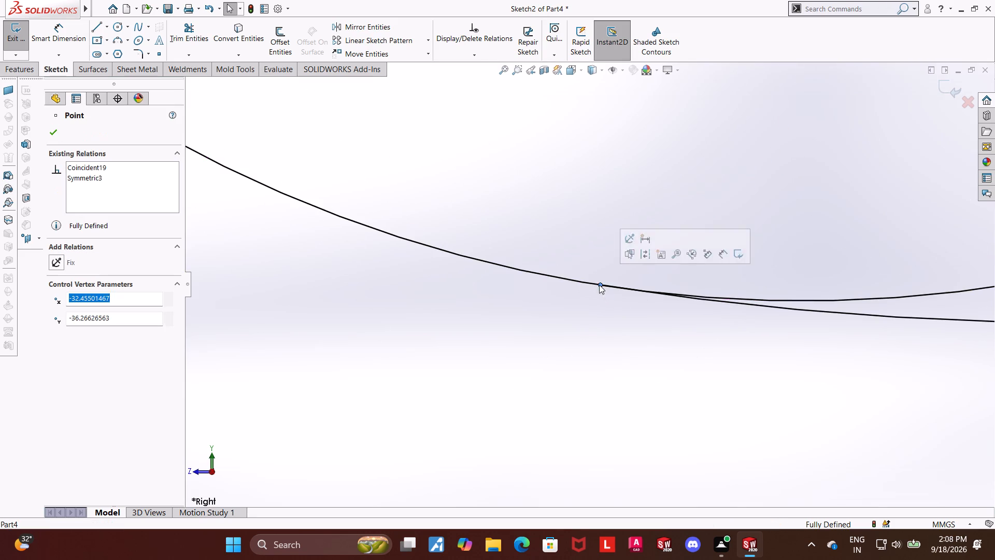
ctrl+click(568, 278)
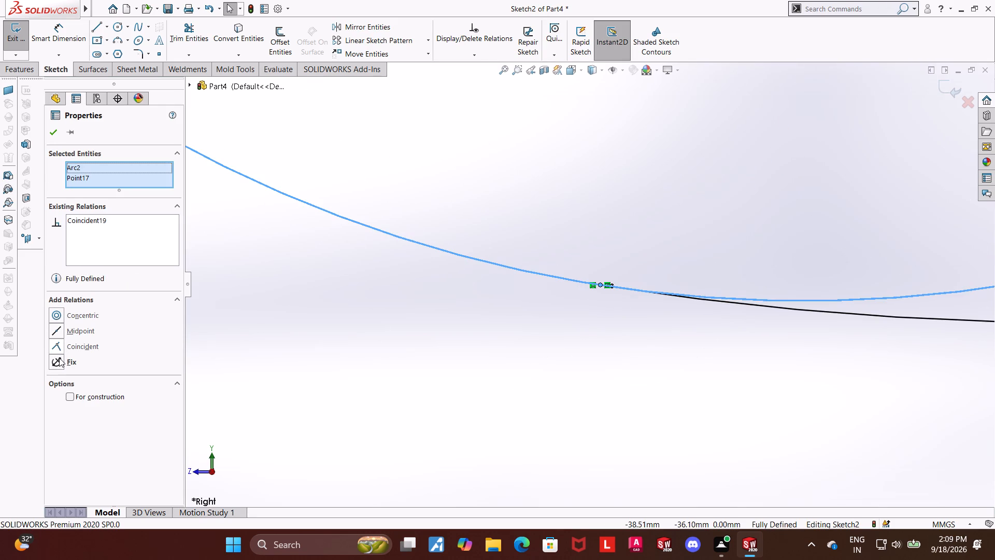
key(Escape)
key(Escape)
key(Escape)
double_click(679, 298)
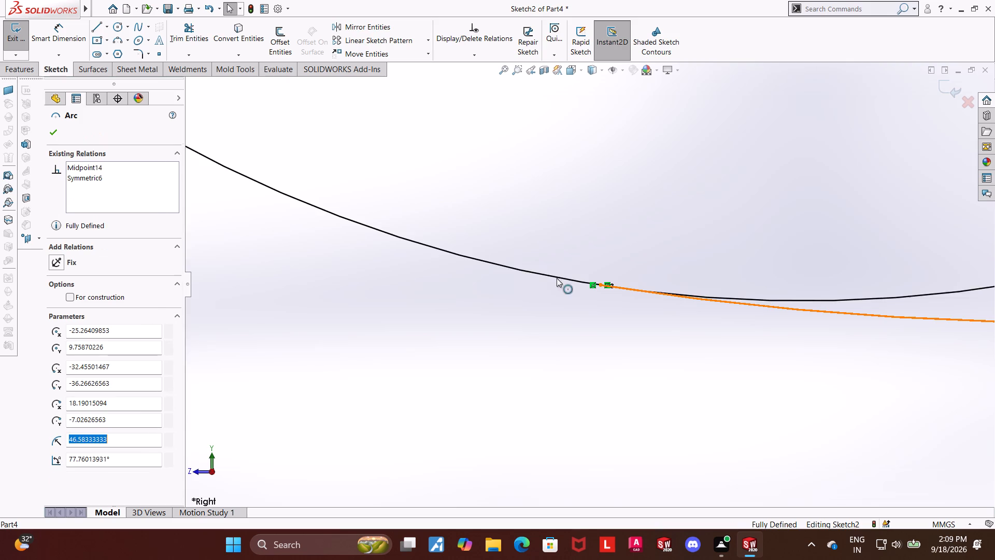
ctrl+click(538, 273)
key(Escape)
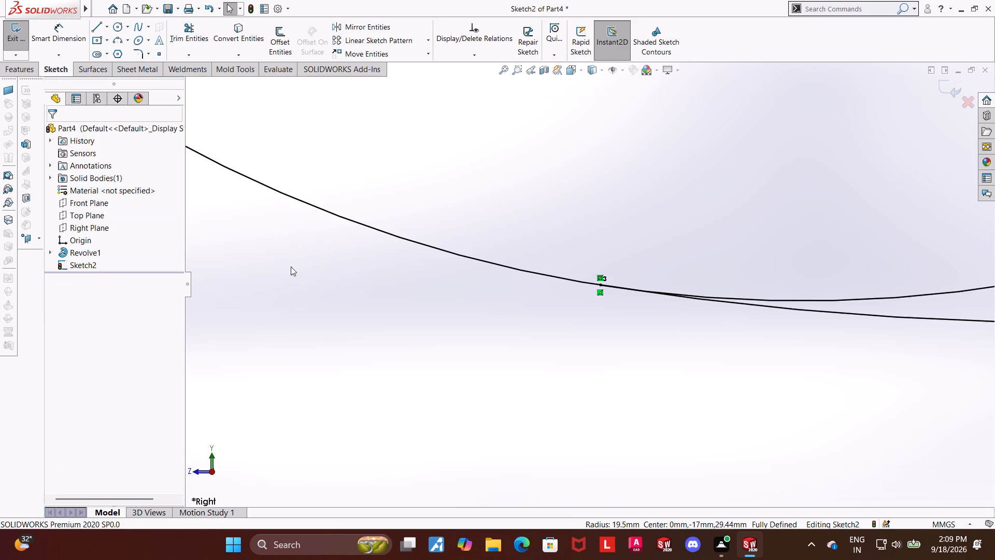
key(Escape)
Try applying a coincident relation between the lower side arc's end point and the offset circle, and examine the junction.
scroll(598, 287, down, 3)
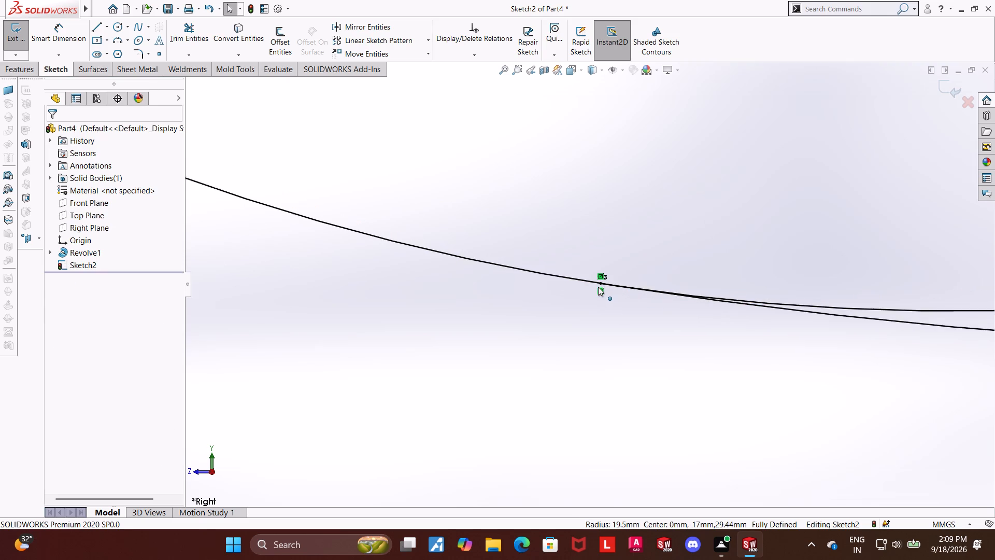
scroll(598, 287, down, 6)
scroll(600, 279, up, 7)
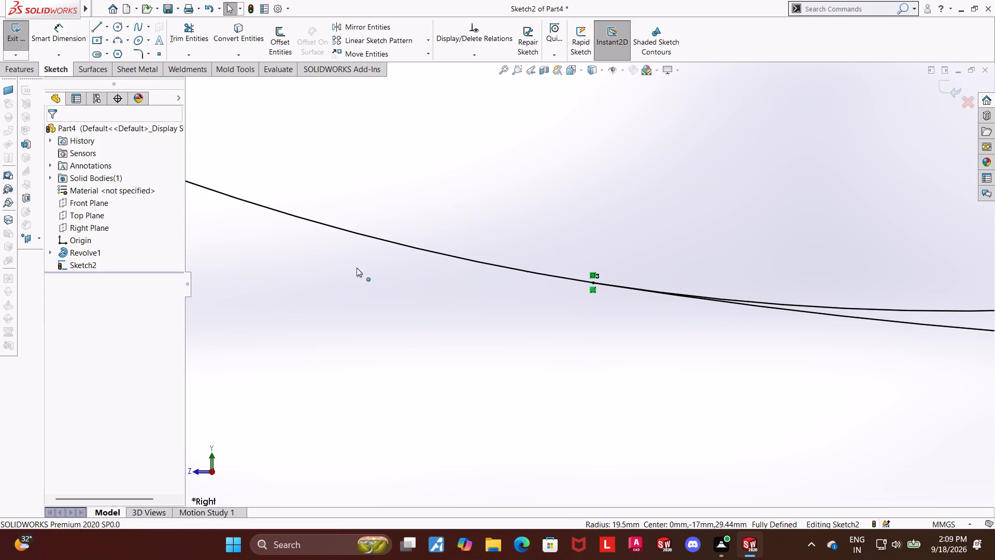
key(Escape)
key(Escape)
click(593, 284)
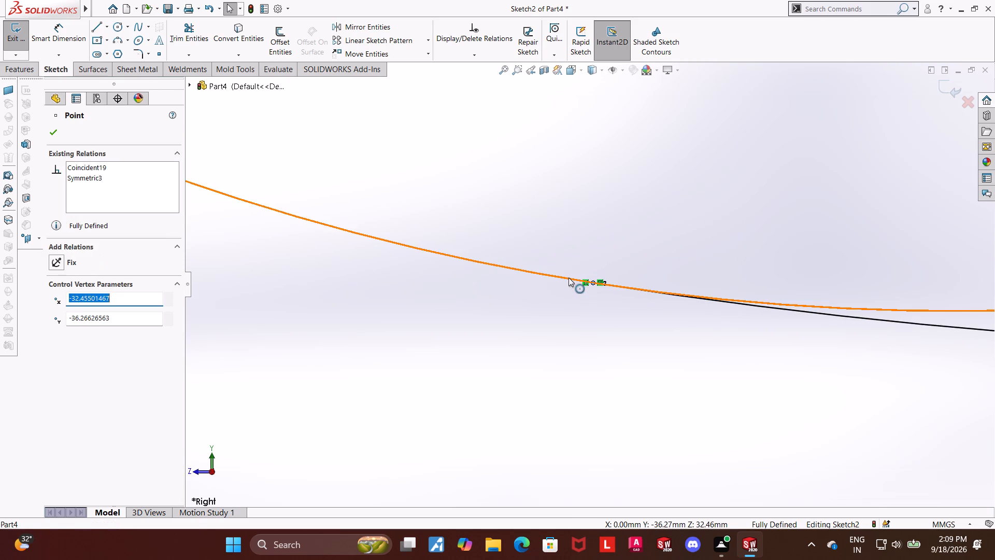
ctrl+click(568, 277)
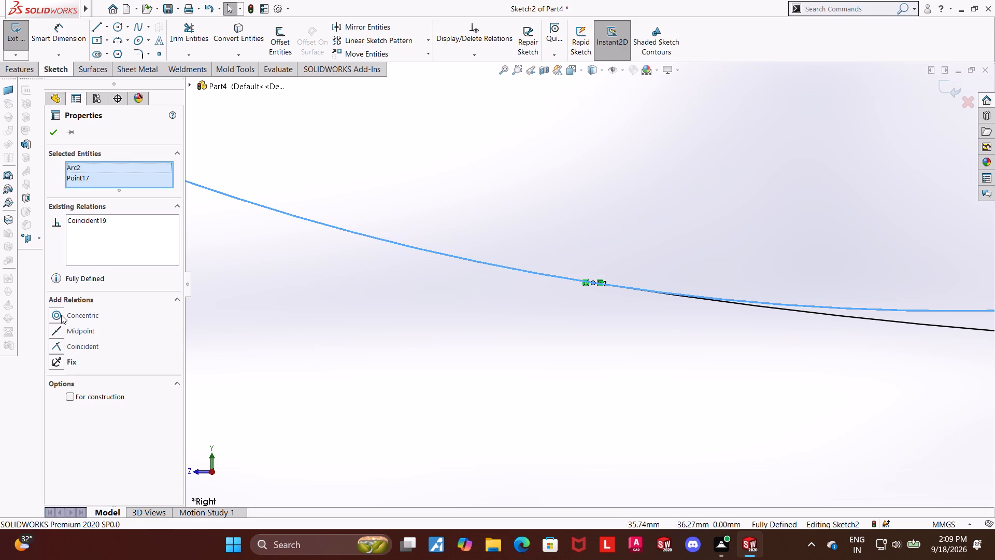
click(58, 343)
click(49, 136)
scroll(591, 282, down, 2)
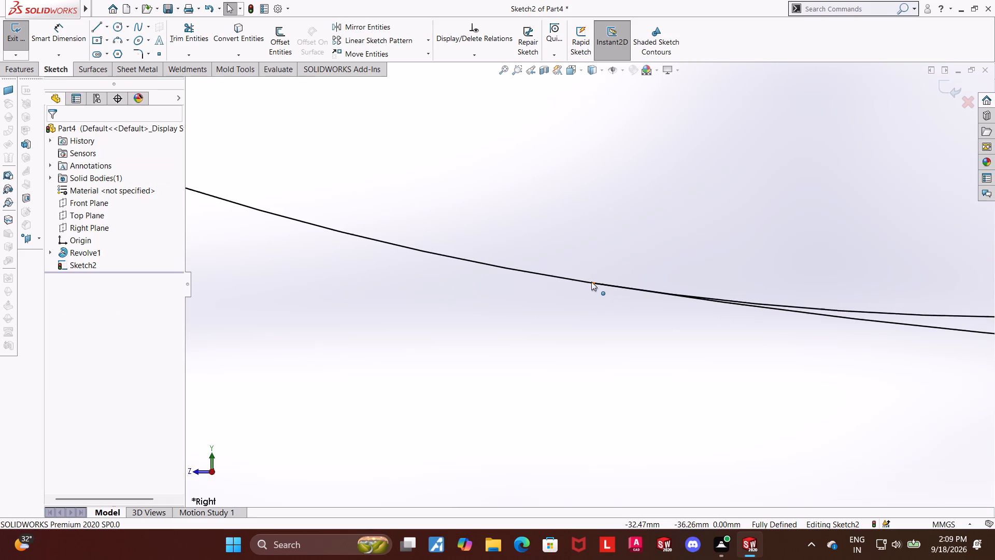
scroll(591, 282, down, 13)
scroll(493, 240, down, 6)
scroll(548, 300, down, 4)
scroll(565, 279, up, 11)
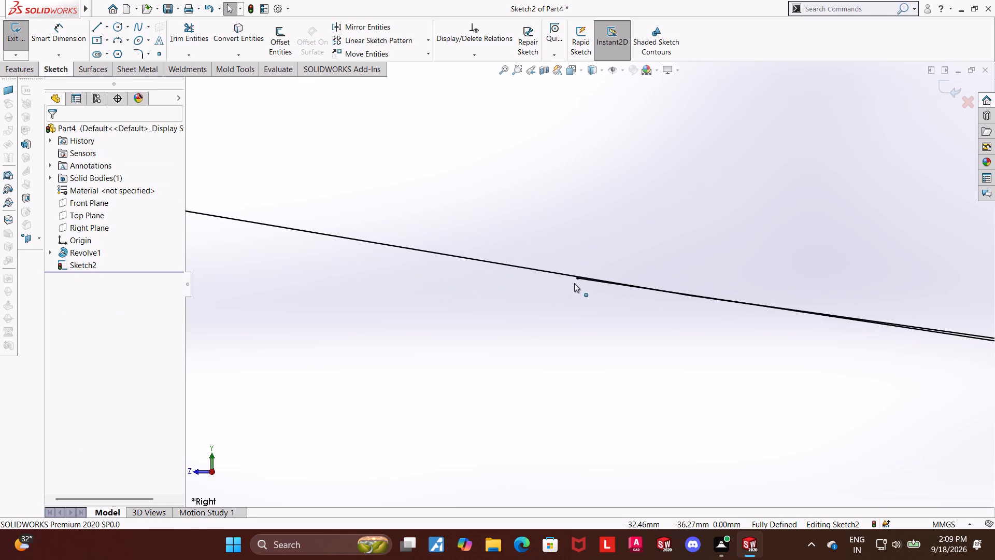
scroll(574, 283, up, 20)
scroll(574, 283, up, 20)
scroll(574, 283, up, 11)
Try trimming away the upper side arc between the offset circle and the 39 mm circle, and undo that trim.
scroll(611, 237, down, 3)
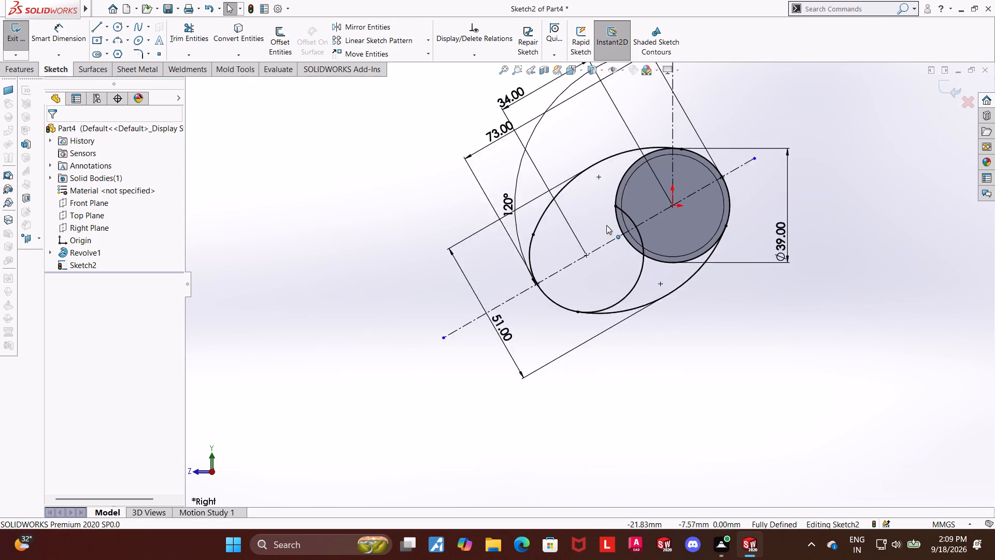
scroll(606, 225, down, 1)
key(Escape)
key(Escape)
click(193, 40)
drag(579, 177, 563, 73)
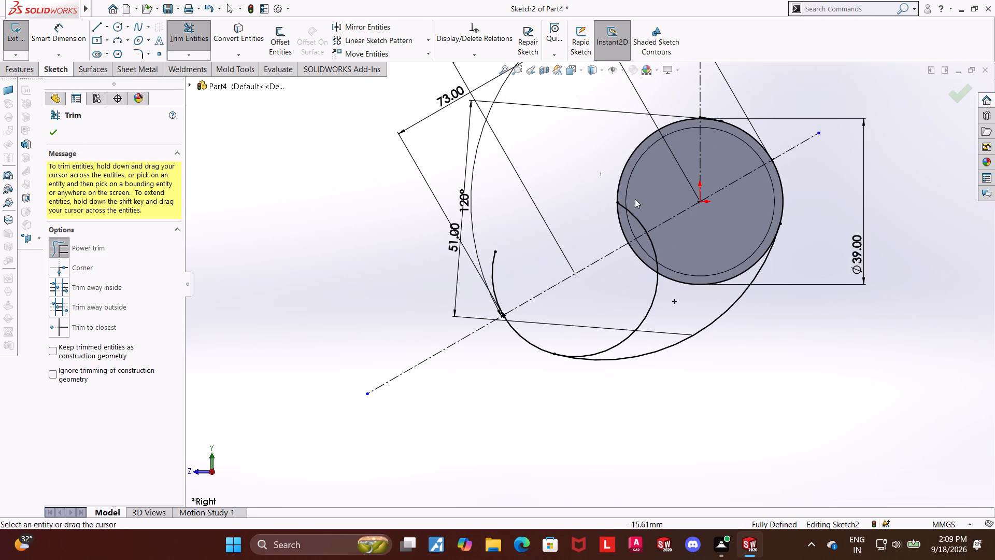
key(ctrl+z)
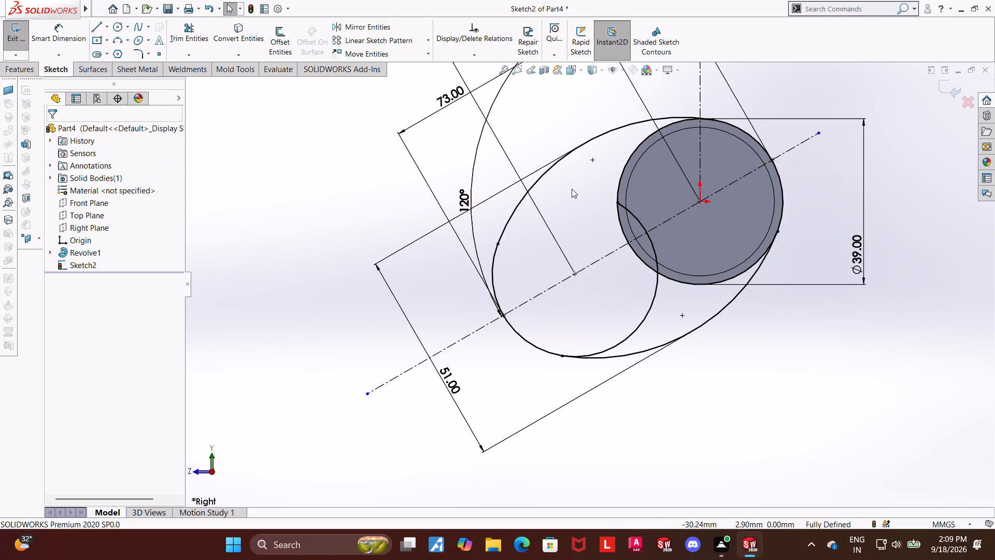
Delete the 51 mm dimension between the two side arcs.
right_click(452, 385)
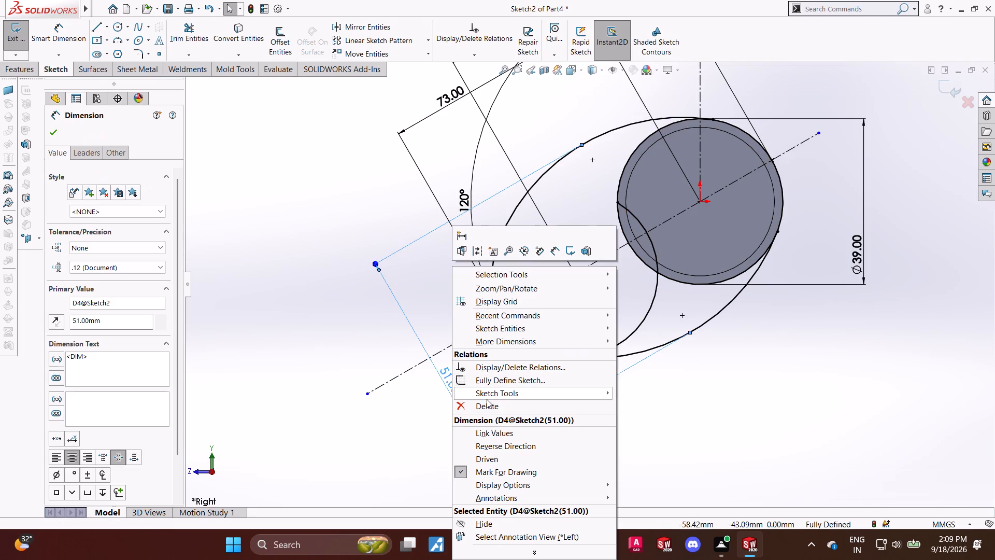
click(487, 399)
click(487, 404)
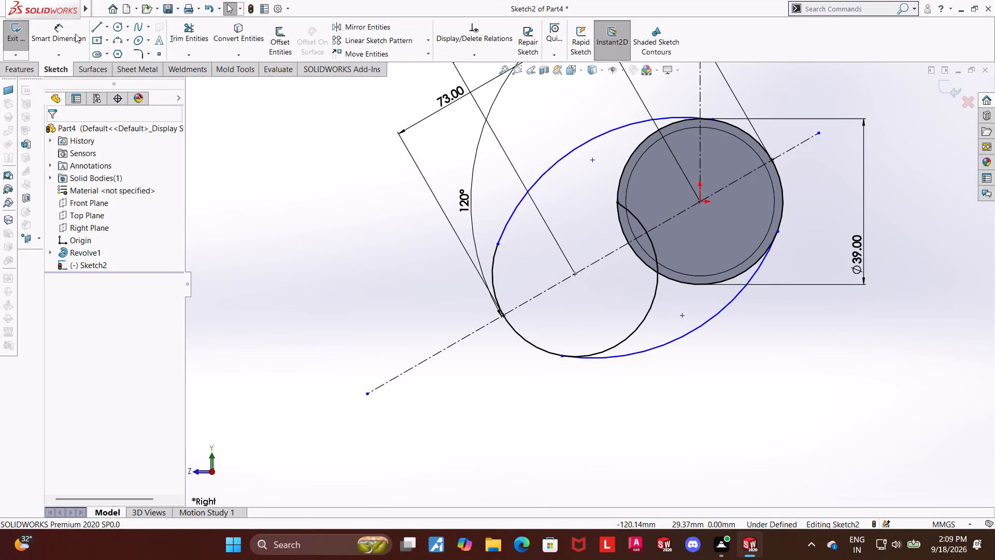
Trim away the upper and lower side arcs joining the offset circle to the 39 mm circle.
click(177, 30)
drag(574, 171, 554, 121)
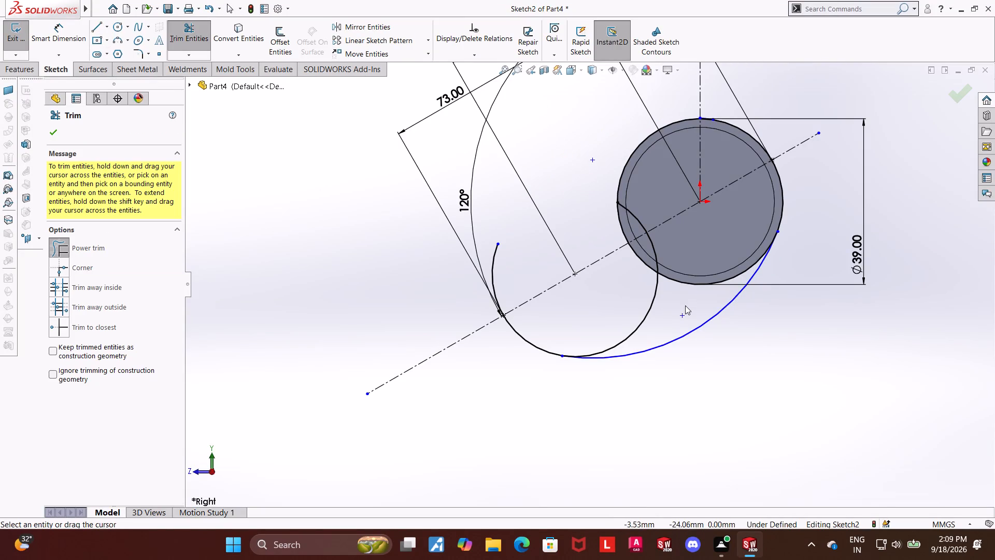
drag(686, 306, 704, 345)
key(Escape)
key(Escape)
key(Escape)
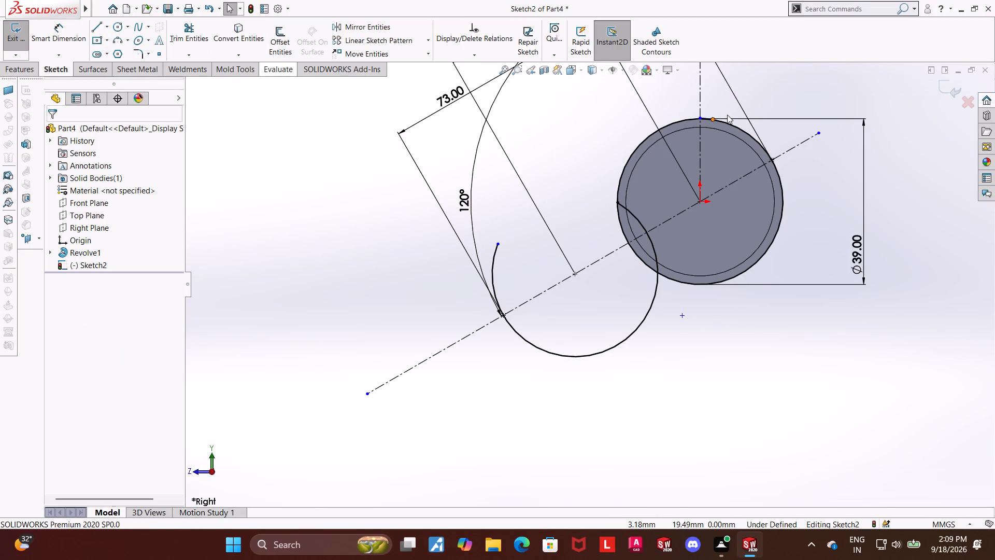
Delete the short leftover arc piece at the top of the 39 mm origin-centred circle.
scroll(706, 114, down, 11)
right_click(557, 252)
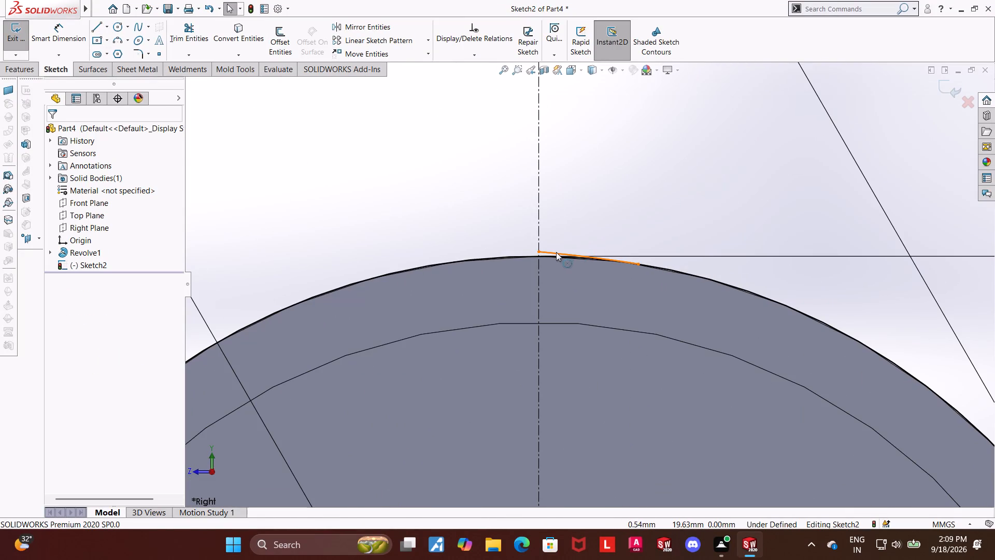
click(584, 418)
scroll(614, 366, up, 14)
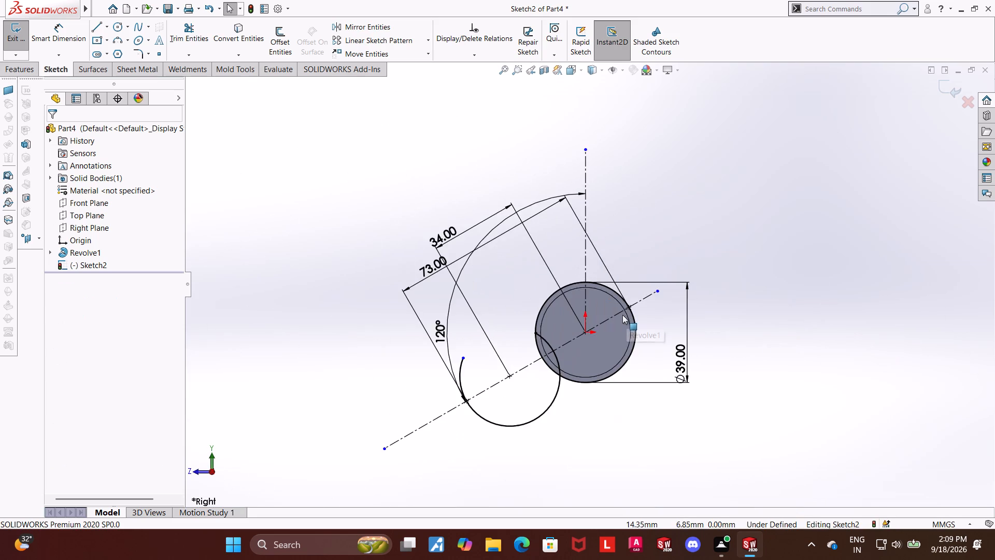
Sketch a three-point arc of about 39 mm radius above the inclined centerline, from the offset circle to the 39 mm circle.
scroll(553, 358, down, 3)
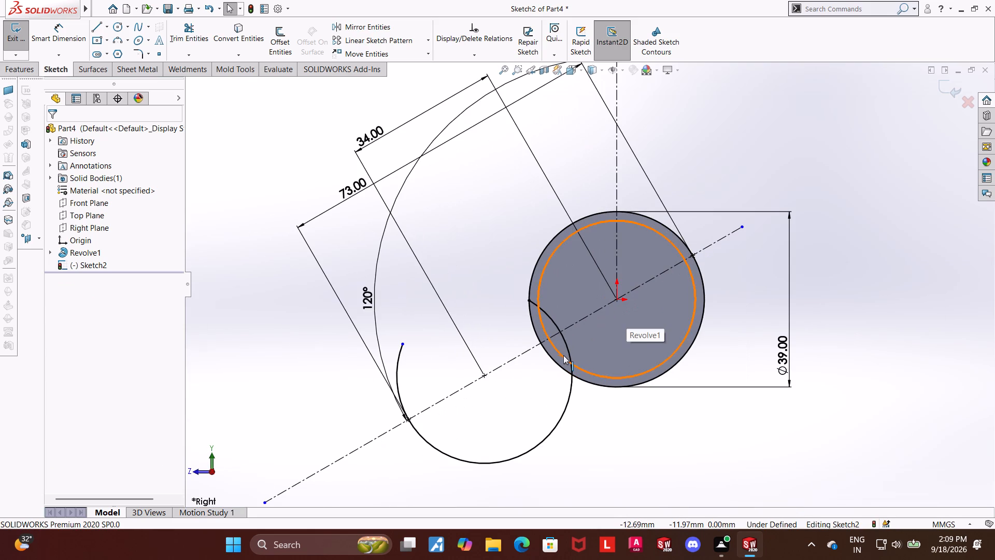
key(Escape)
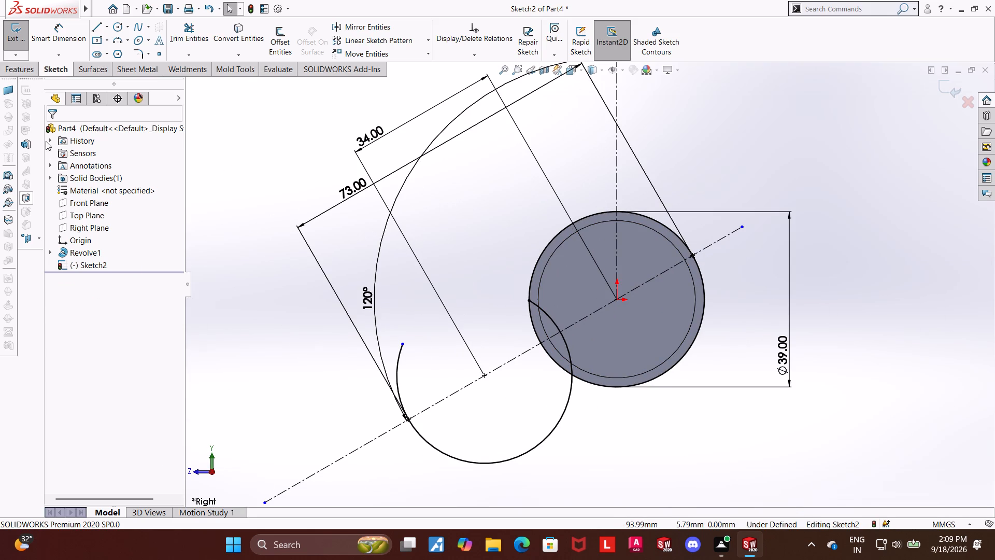
click(119, 39)
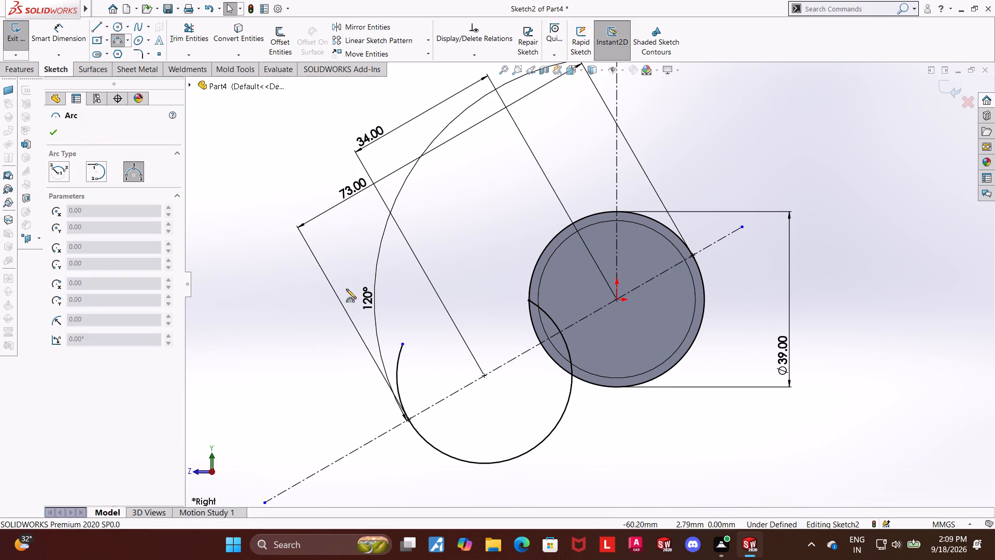
click(398, 395)
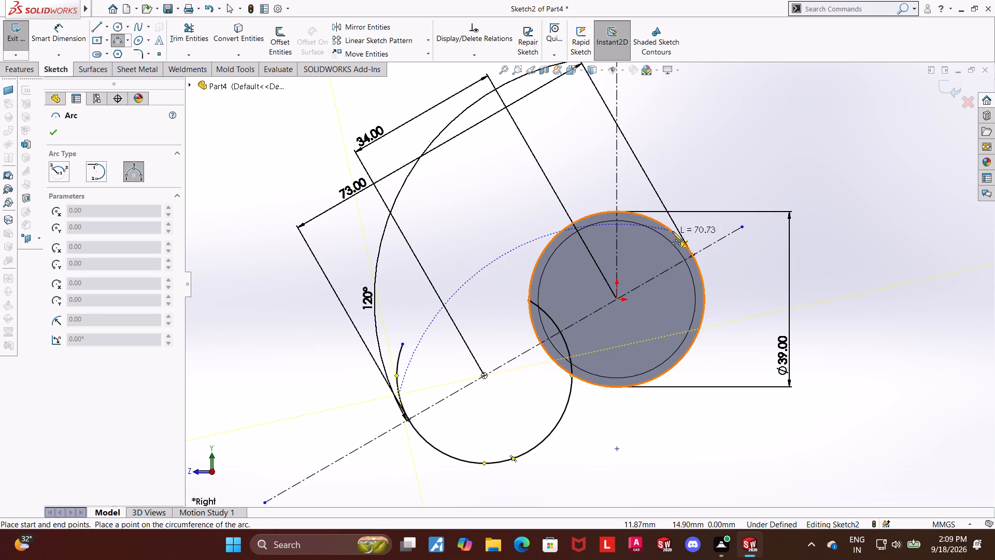
click(677, 234)
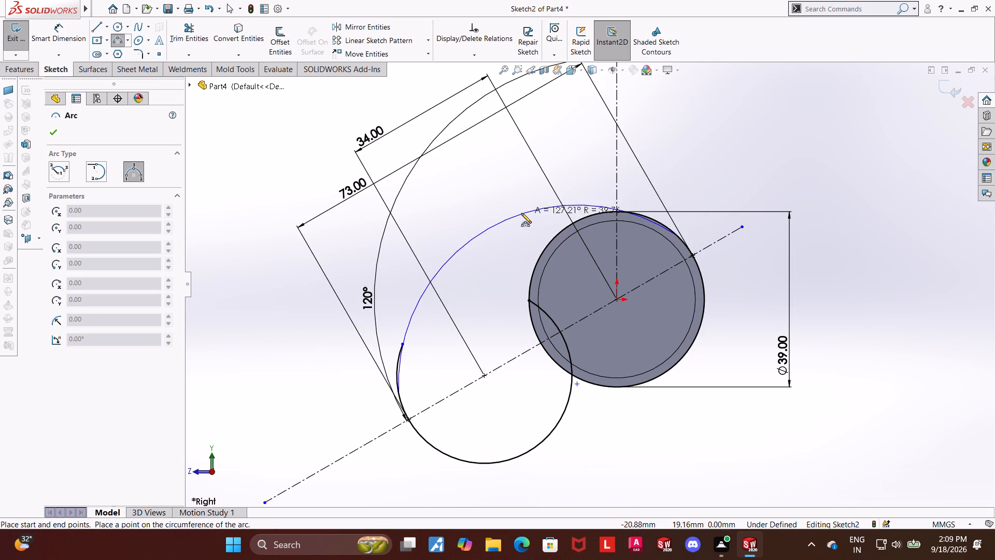
click(503, 214)
key(Escape)
key(Escape)
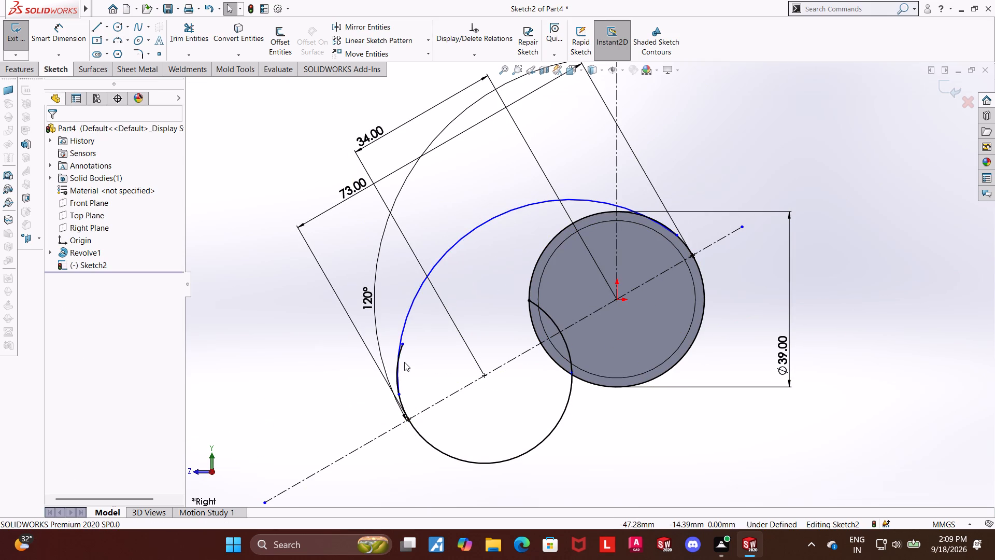
Make the new upper side arc tangent to the offset circle's arc.
scroll(404, 359, down, 4)
click(447, 426)
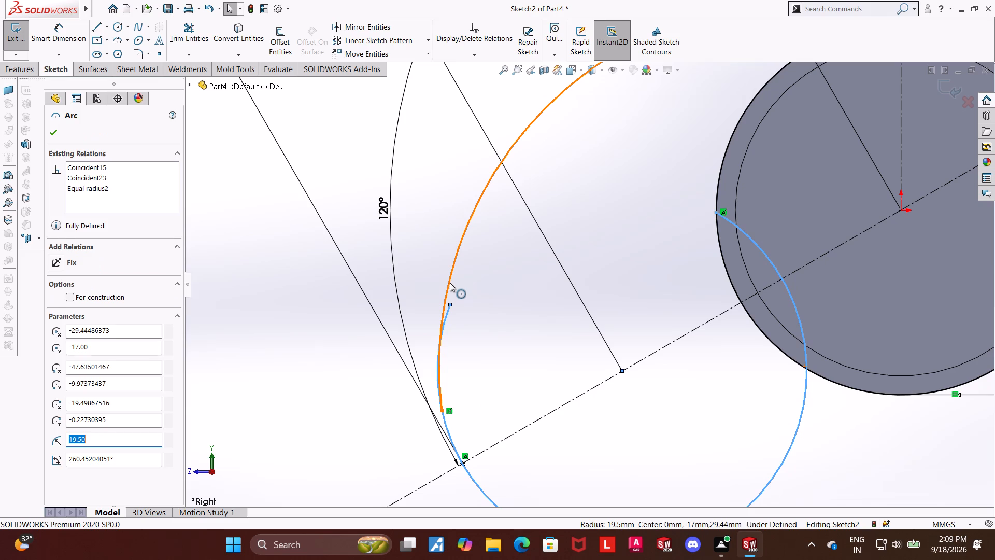
ctrl+click(450, 282)
click(56, 335)
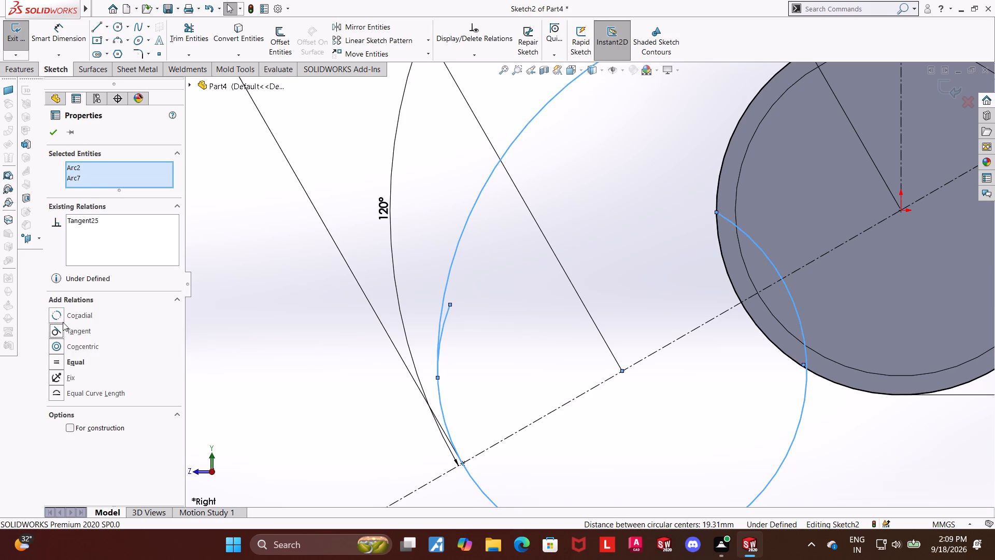
click(51, 137)
Make the upper side arc tangent to the 39 mm origin-centred circle.
scroll(286, 208, up, 7)
scroll(665, 226, down, 5)
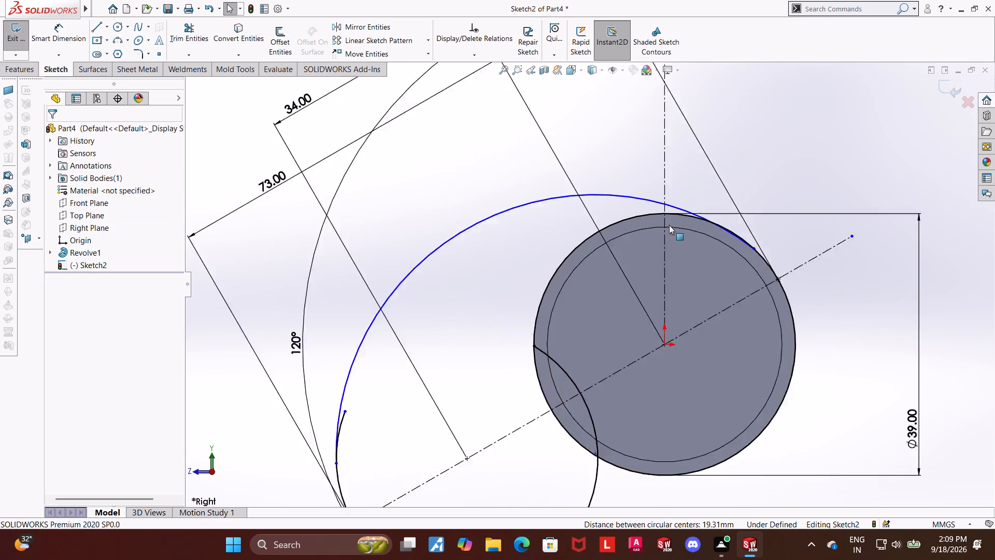
scroll(669, 225, down, 2)
scroll(791, 275, down, 7)
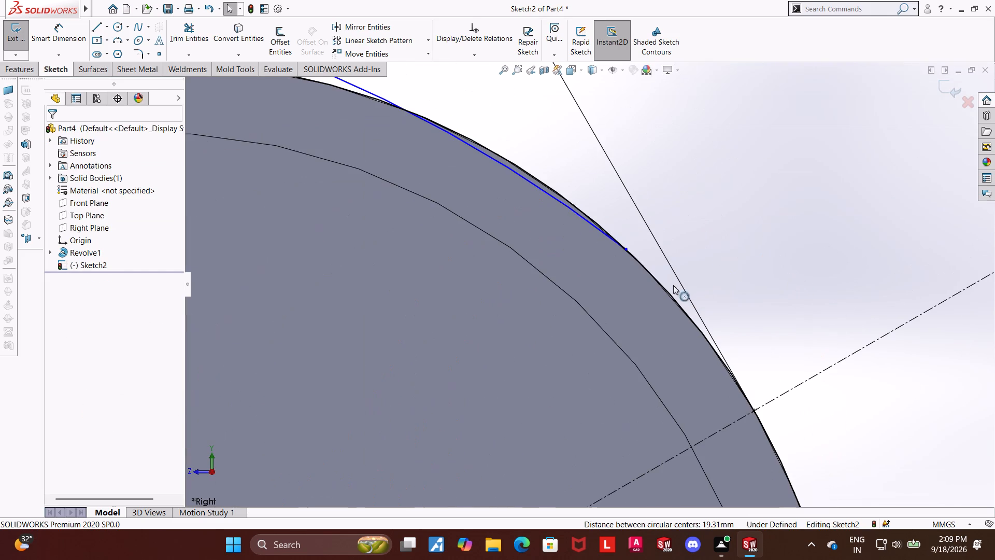
click(647, 269)
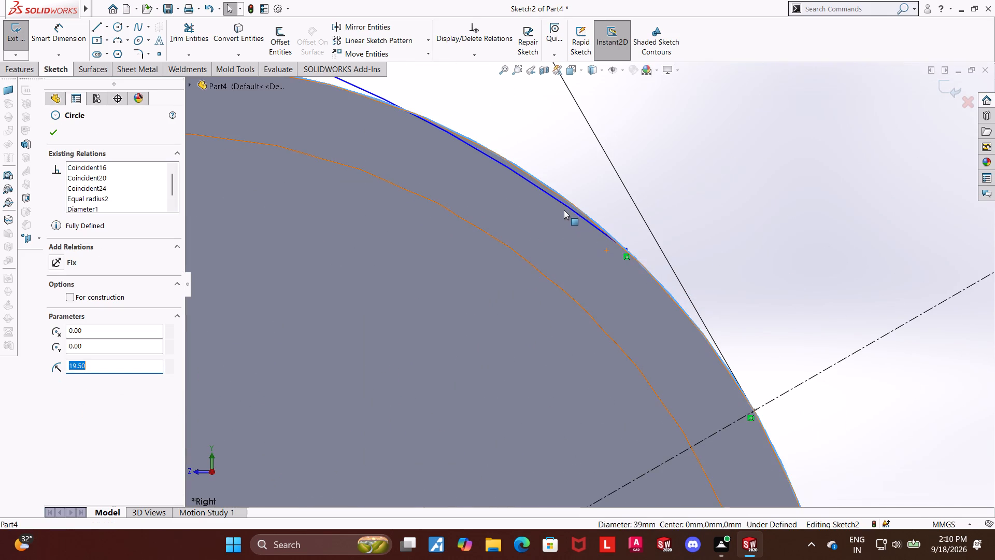
ctrl+click(564, 207)
click(55, 331)
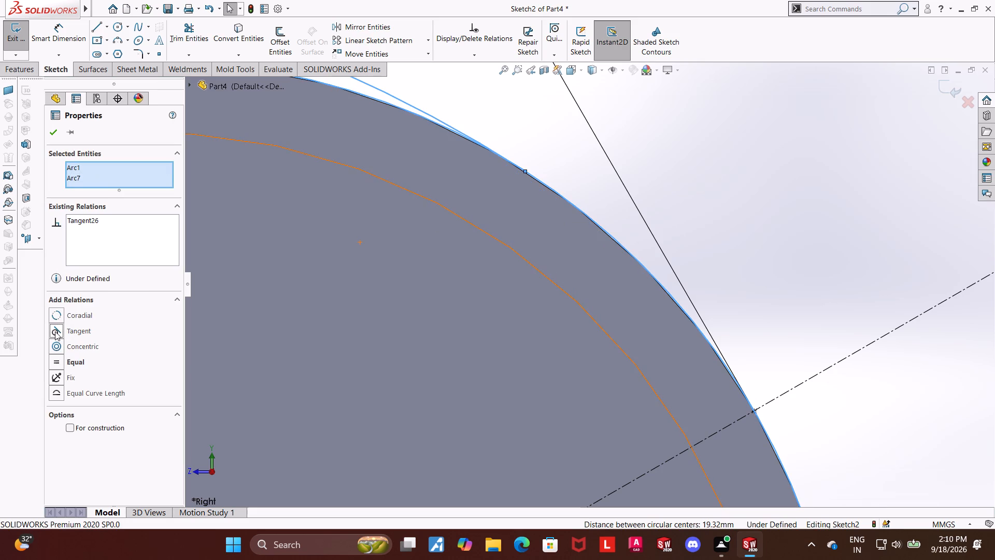
click(55, 137)
scroll(372, 201, up, 5)
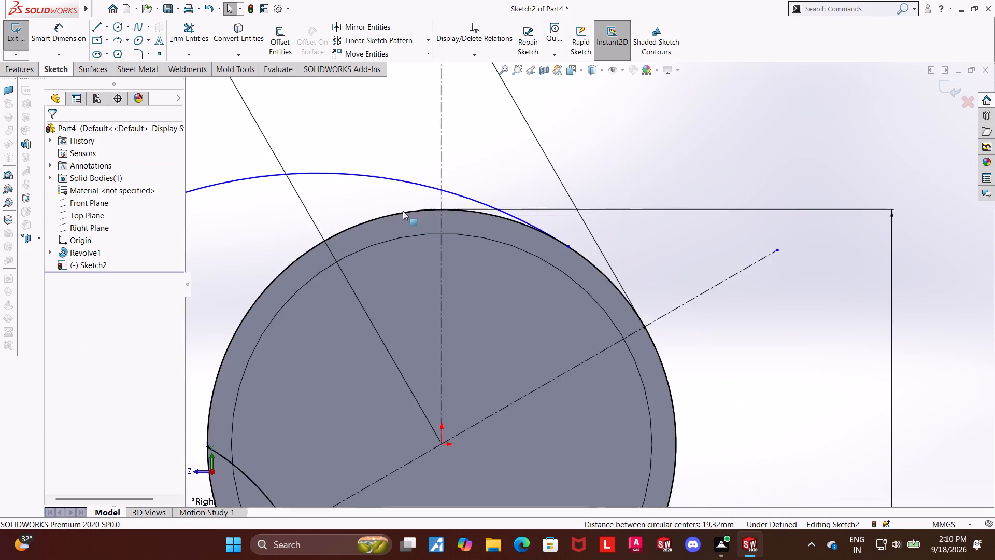
scroll(403, 211, up, 9)
scroll(490, 317, down, 4)
key(Escape)
key(Escape)
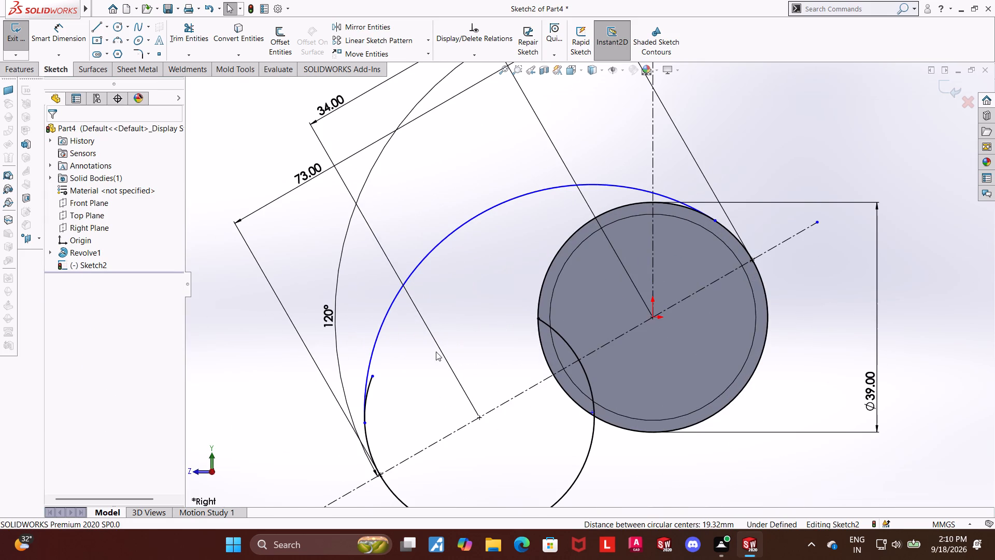
Dimension the distance from the upper side arc's midpoint to the inclined centerline as 26 mm.
scroll(480, 387, up, 4)
click(76, 38)
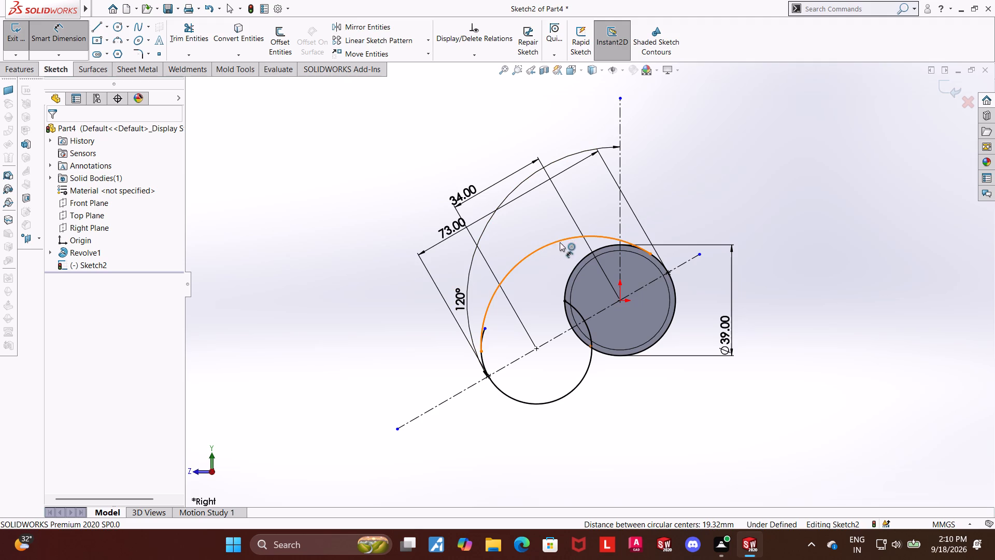
click(535, 251)
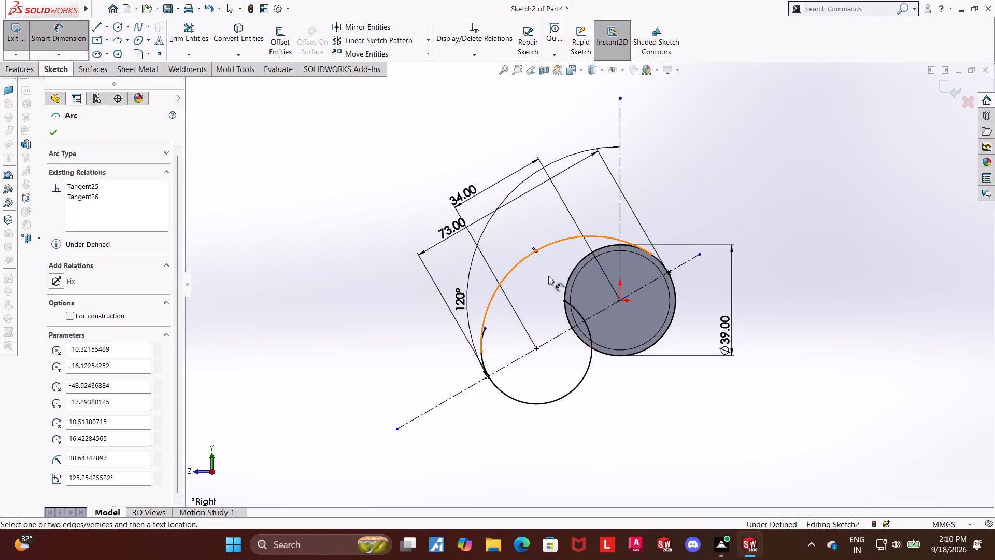
click(550, 340)
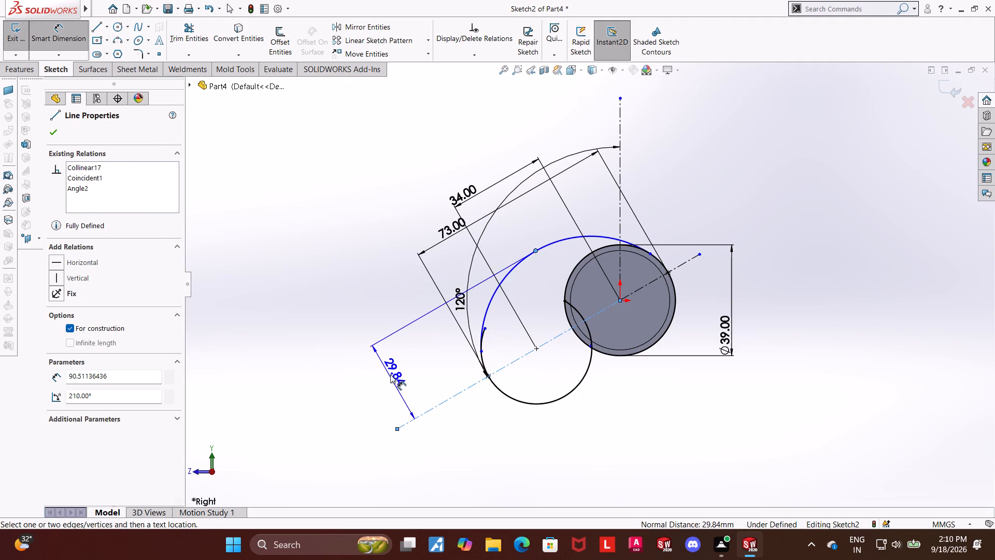
click(390, 374)
text(26)
key(Return)
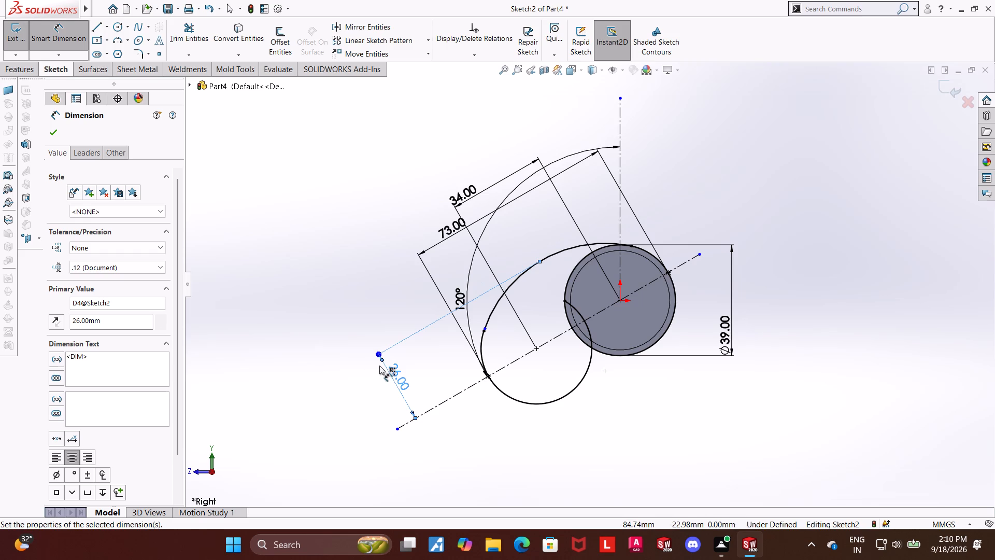
Set the distance between the upper side arc's midpoint and the inclined centerline to 25.5 mm.
double_click(399, 369)
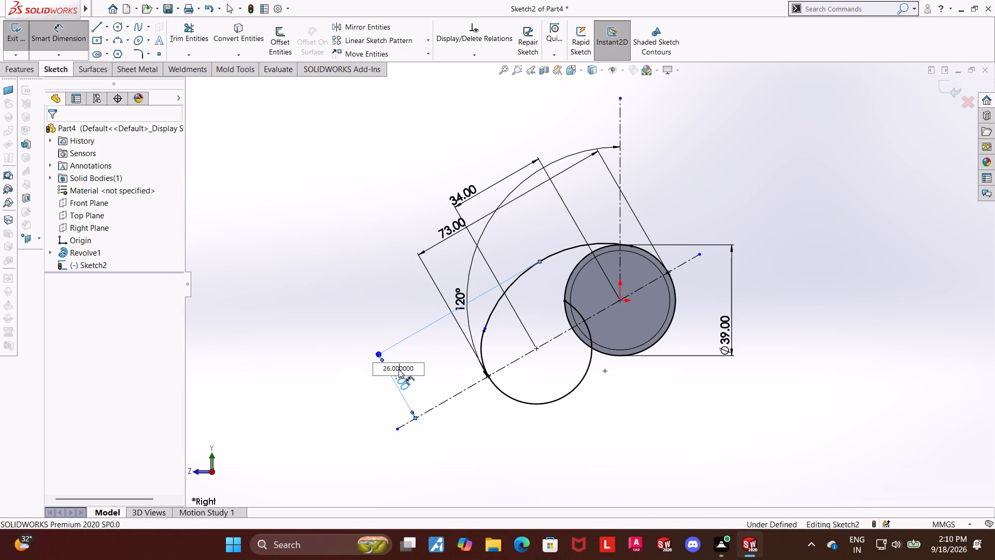
drag(414, 371, 364, 369)
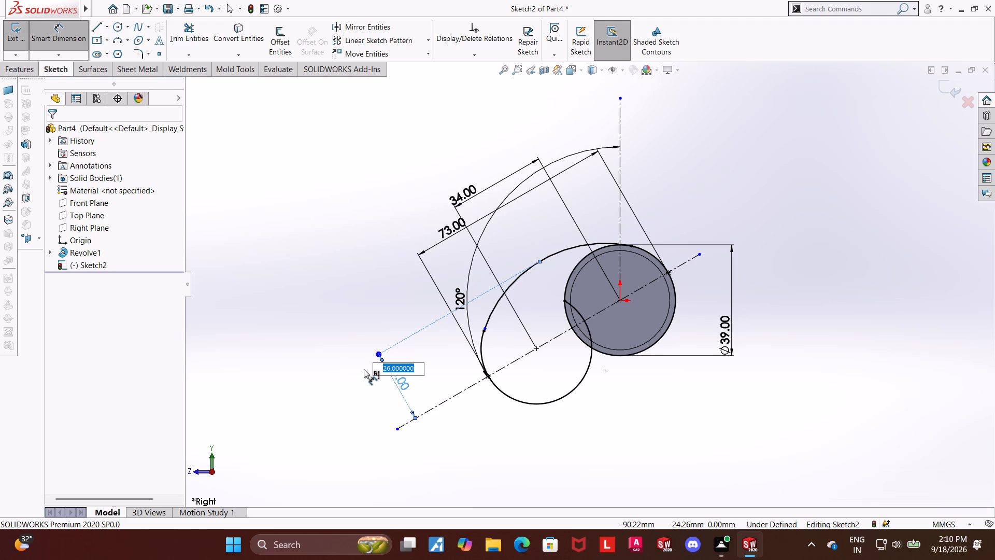
text(25/)
key(BackSpace)
text(.5)
key(Return)
key(Escape)
key(Escape)
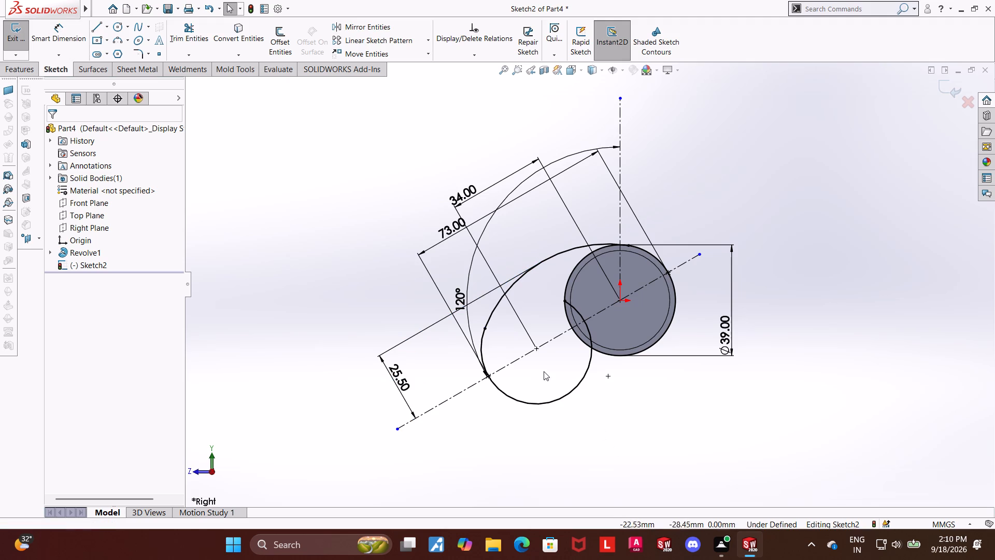
Trim away the portion of the offset circle's arc that lies inside the 39 mm circle.
click(186, 32)
scroll(582, 291, down, 10)
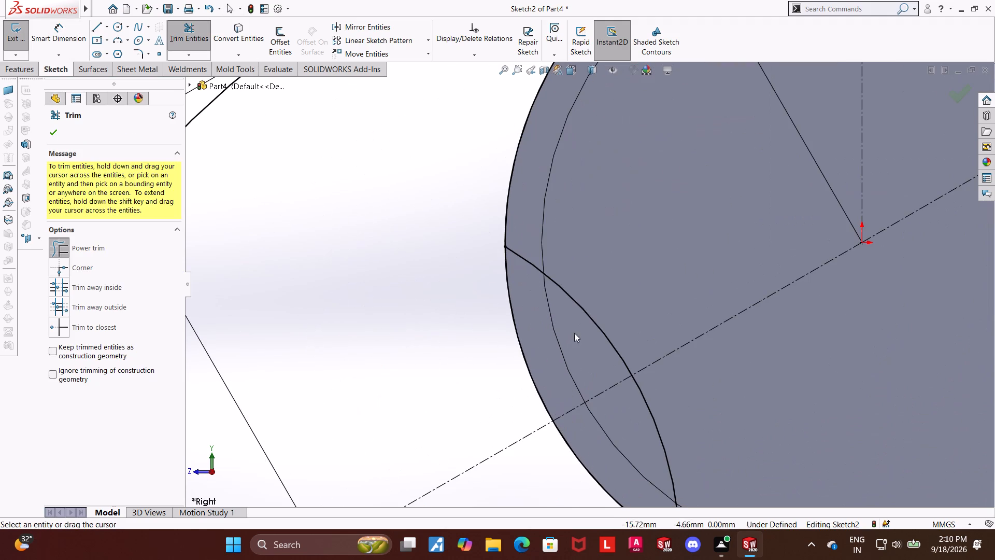
drag(587, 347, 610, 304)
scroll(621, 306, up, 6)
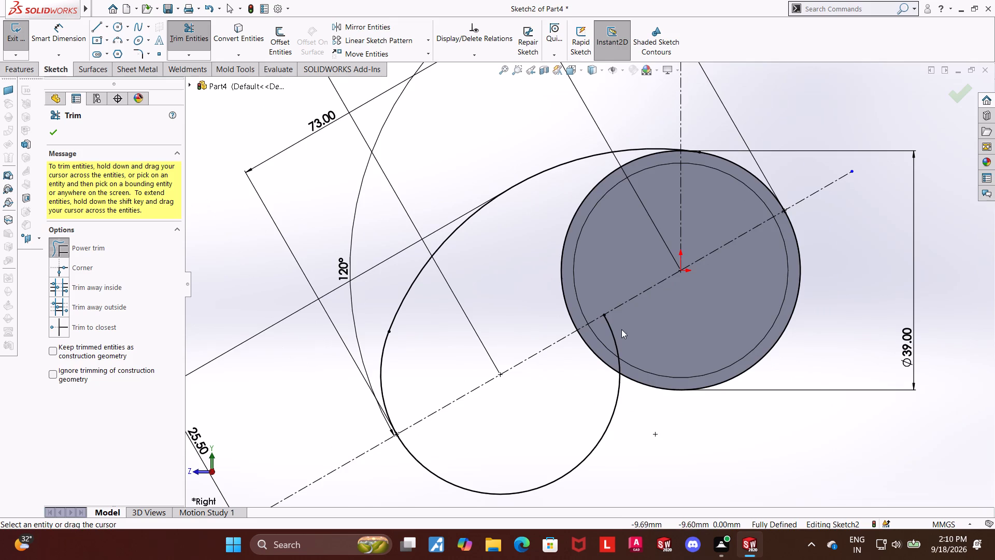
scroll(621, 329, down, 5)
drag(623, 334, 585, 344)
scroll(610, 394, down, 5)
scroll(613, 396, up, 13)
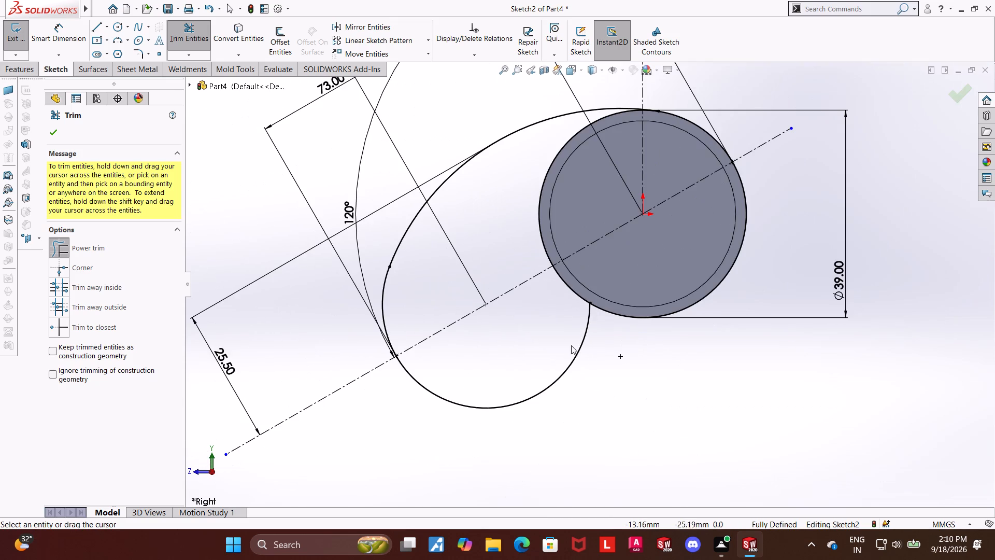
key(Escape)
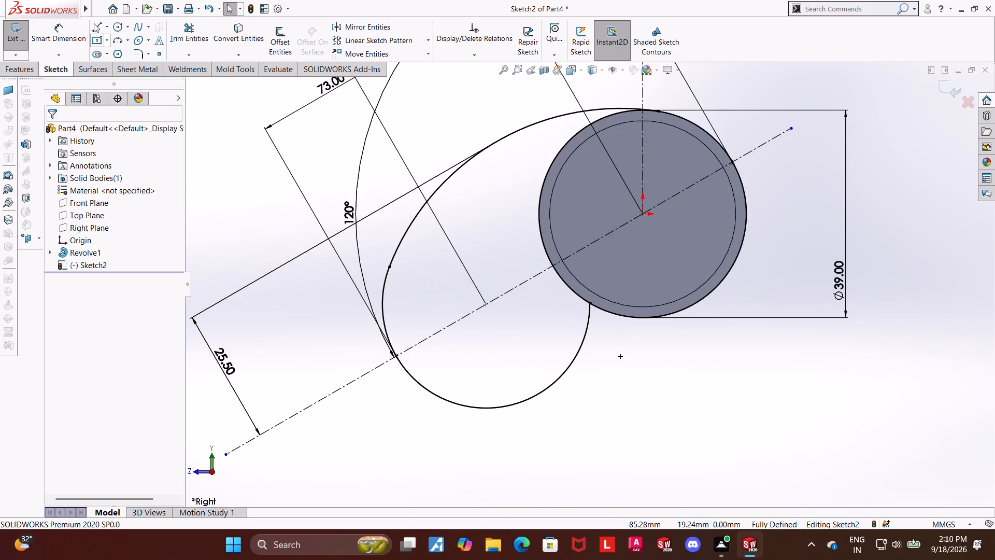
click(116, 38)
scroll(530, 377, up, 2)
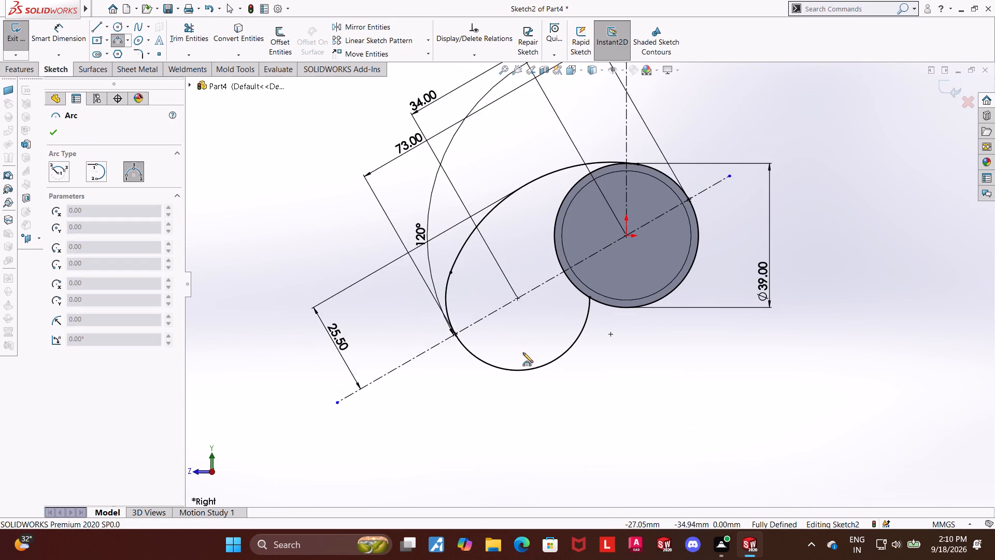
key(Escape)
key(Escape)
Mirror the upper side arc about the inclined centerline, keeping the original as a copy.
click(344, 27)
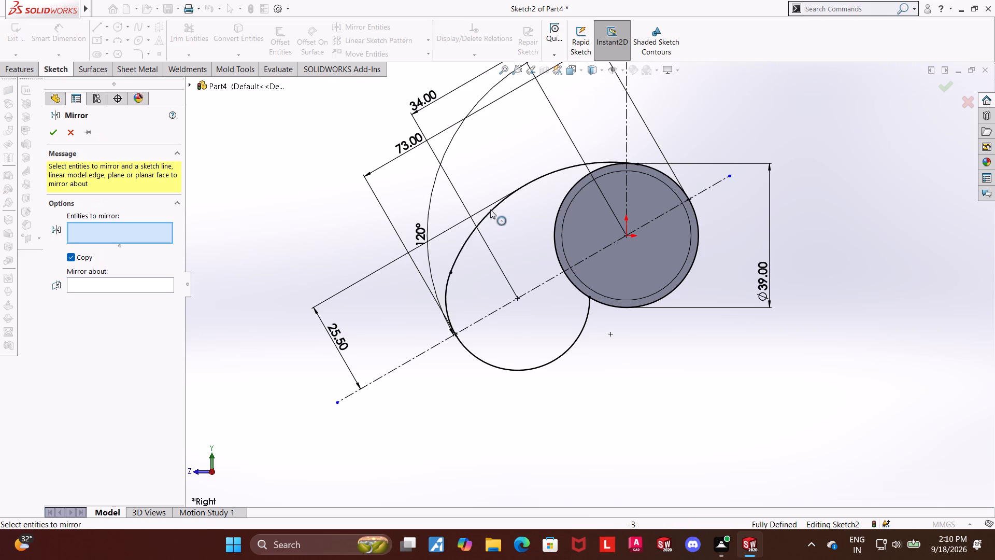
click(494, 211)
click(105, 286)
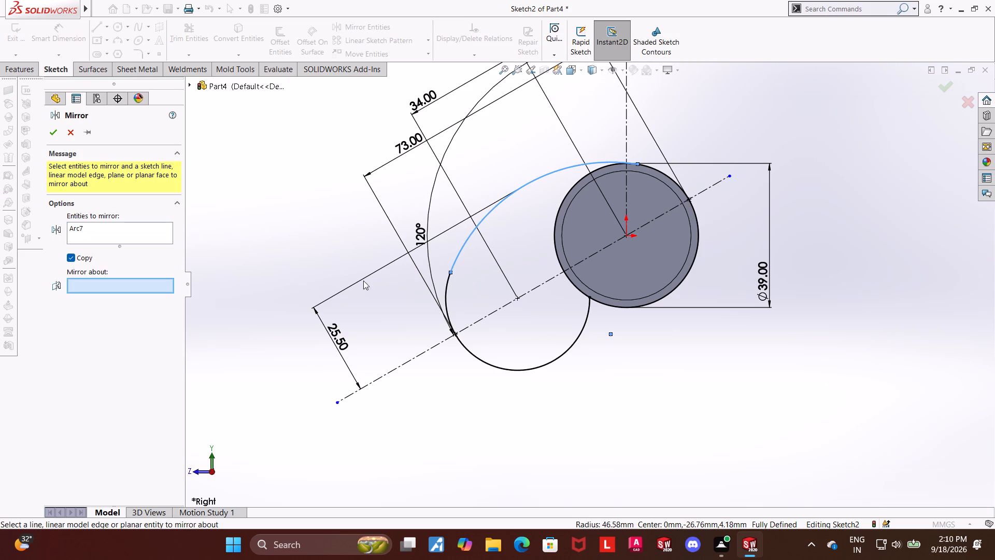
click(505, 304)
click(55, 136)
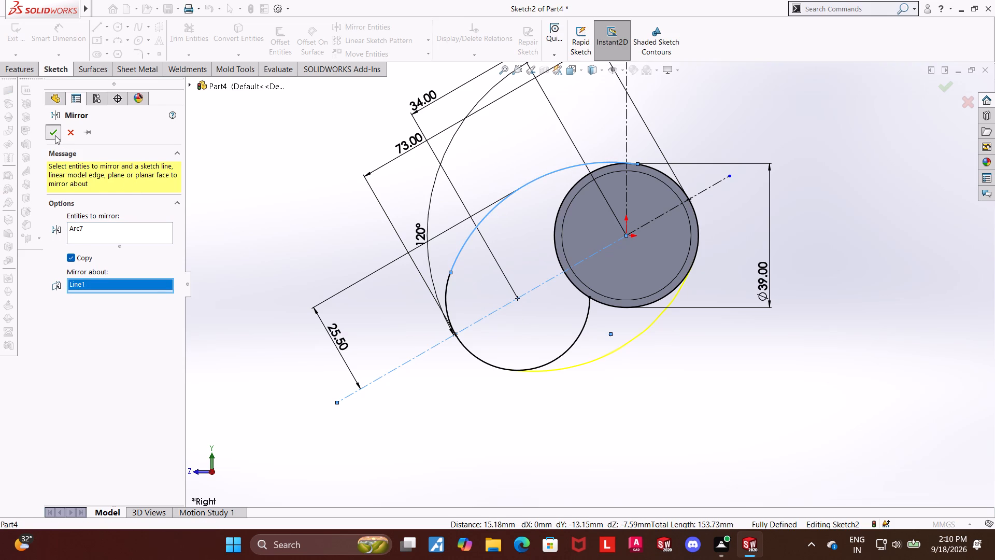
key(Escape)
key(Escape)
Trim away the offset circle's remaining inner arc between the mirrored side arc and the 39 mm circle.
click(194, 29)
scroll(565, 311, down, 4)
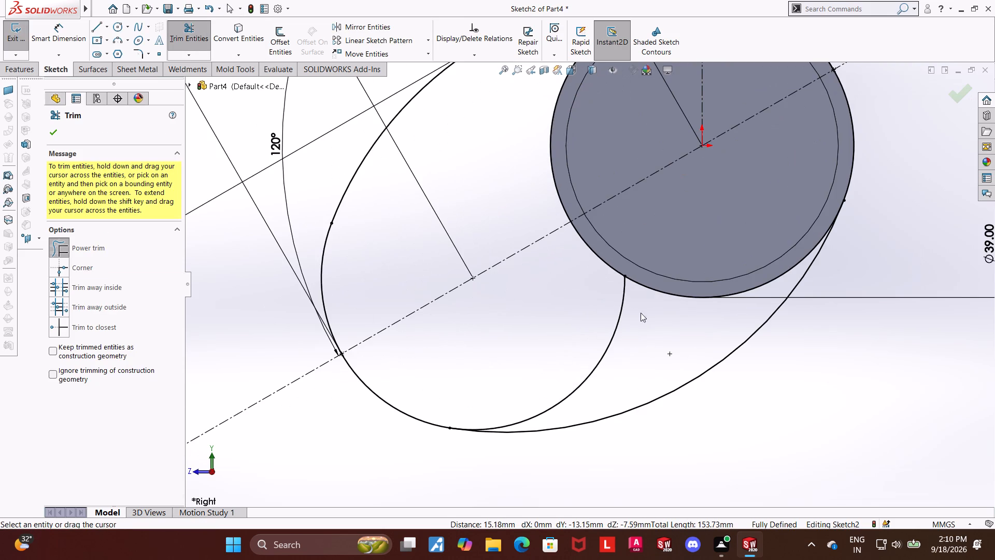
drag(637, 314, 601, 315)
scroll(608, 313, up, 5)
key(Escape)
Trim away the inner portion of the 39 mm circle between the two side arcs, leaving one closed outer profile.
scroll(685, 185, down, 2)
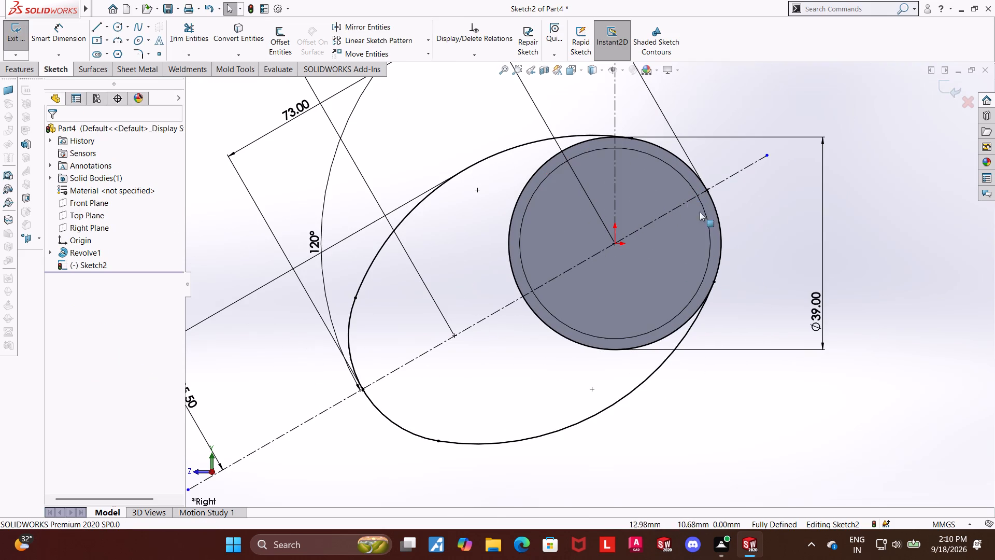
scroll(694, 299, up, 4)
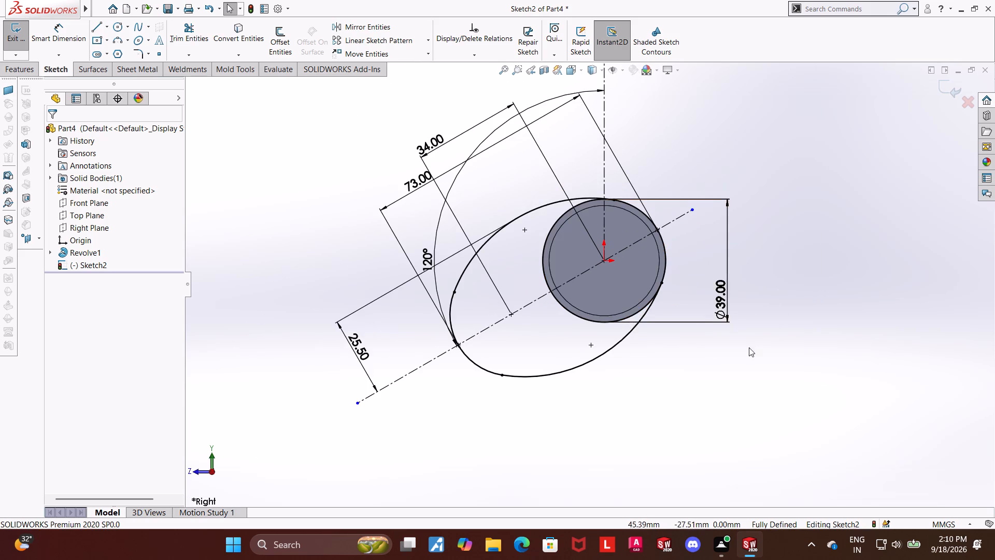
middle_drag(749, 347, 784, 329)
scroll(641, 247, down, 3)
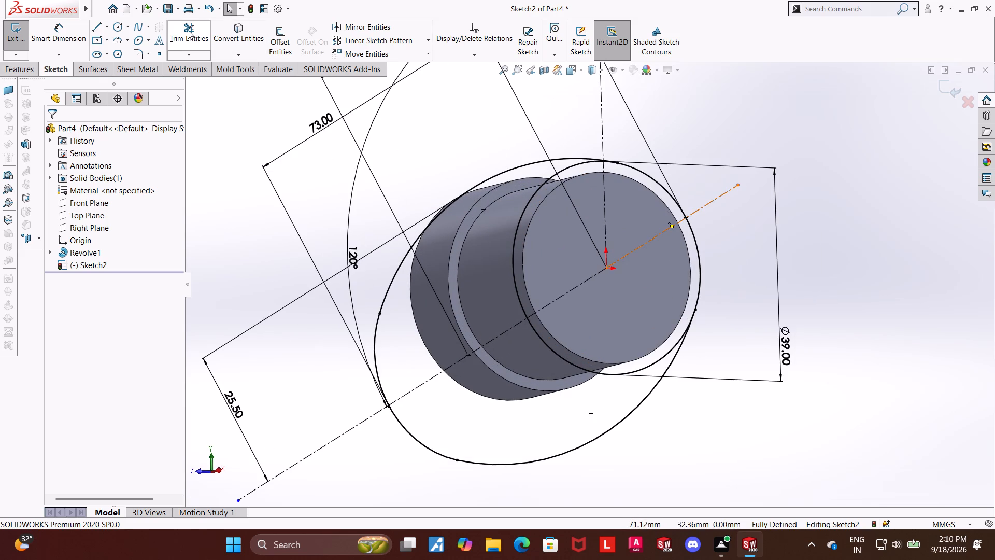
click(187, 30)
drag(556, 227, 515, 221)
drag(590, 326, 573, 364)
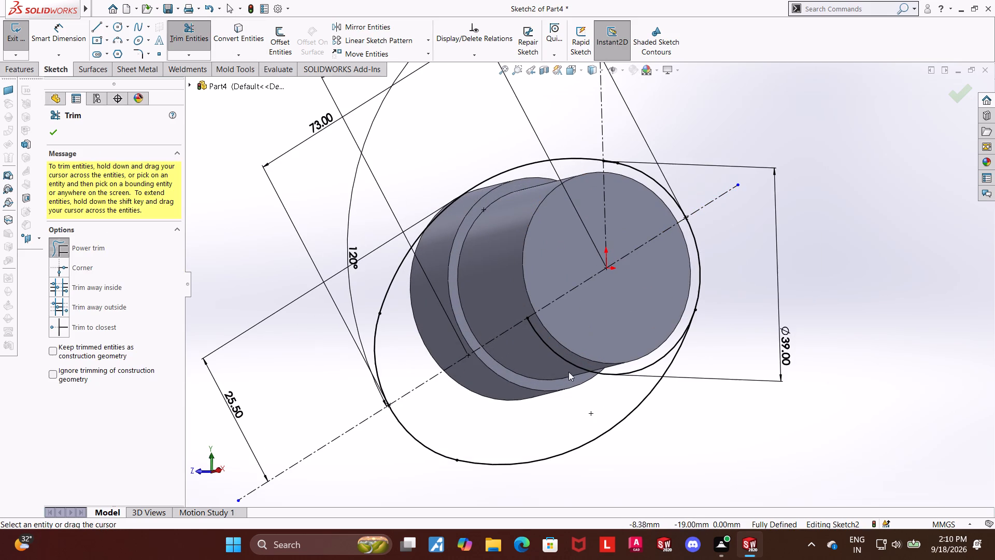
drag(605, 337, 587, 376)
middle_drag(862, 267, 834, 275)
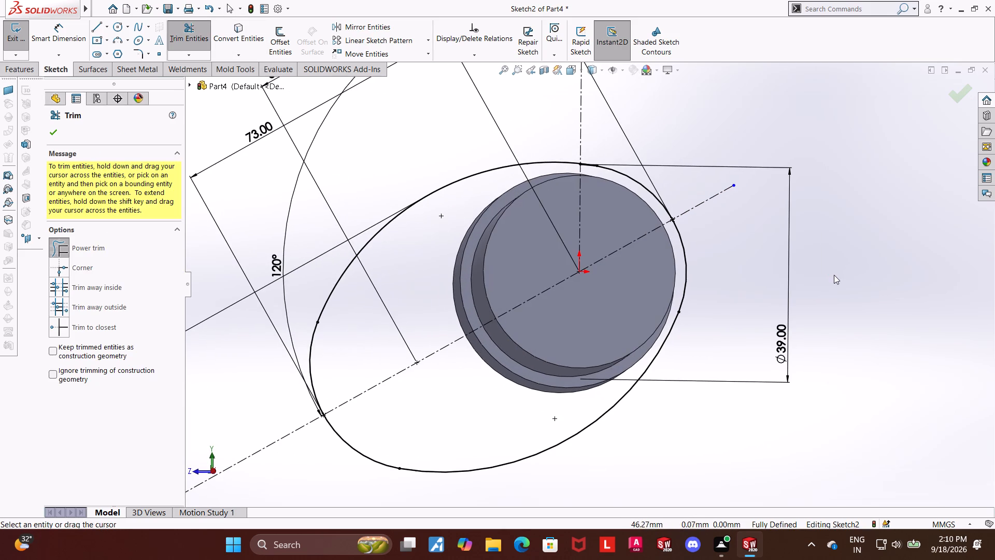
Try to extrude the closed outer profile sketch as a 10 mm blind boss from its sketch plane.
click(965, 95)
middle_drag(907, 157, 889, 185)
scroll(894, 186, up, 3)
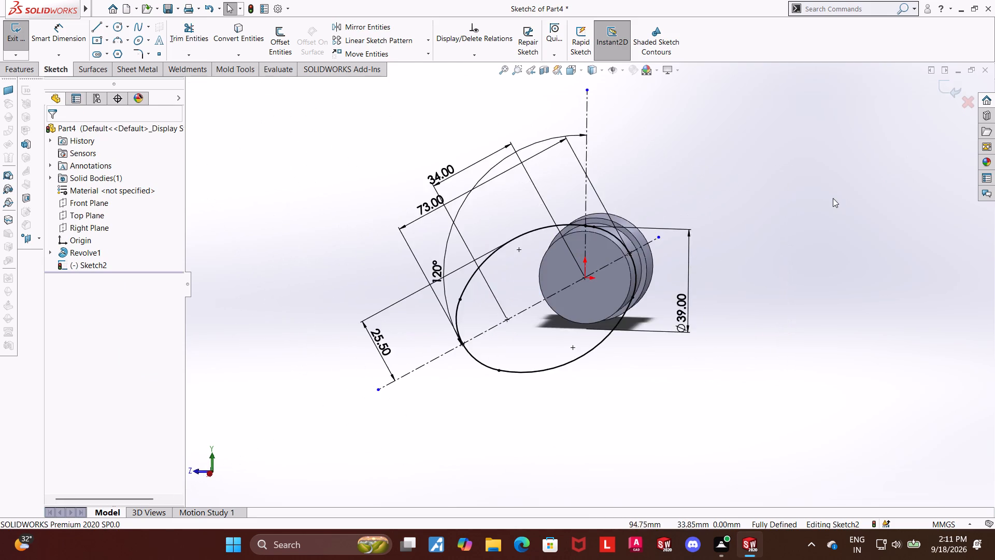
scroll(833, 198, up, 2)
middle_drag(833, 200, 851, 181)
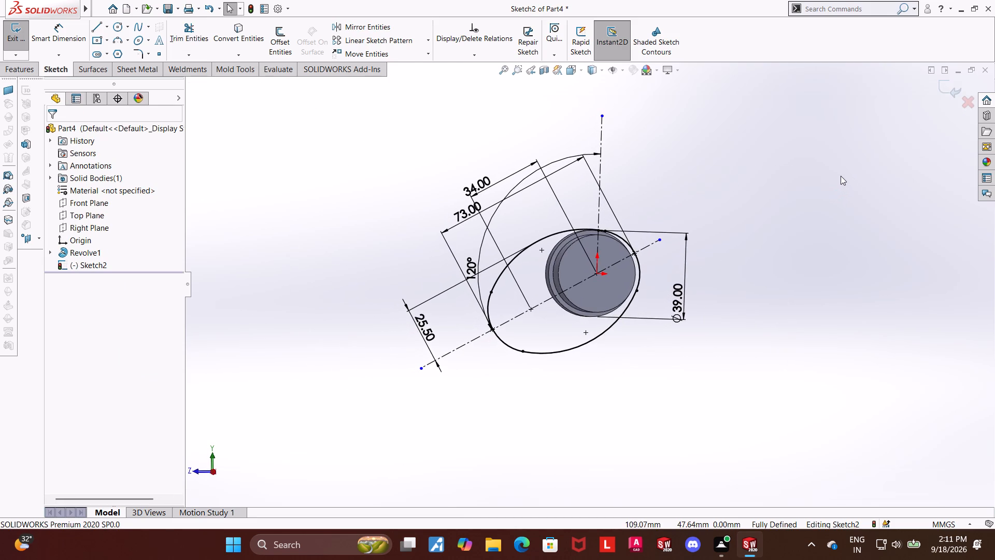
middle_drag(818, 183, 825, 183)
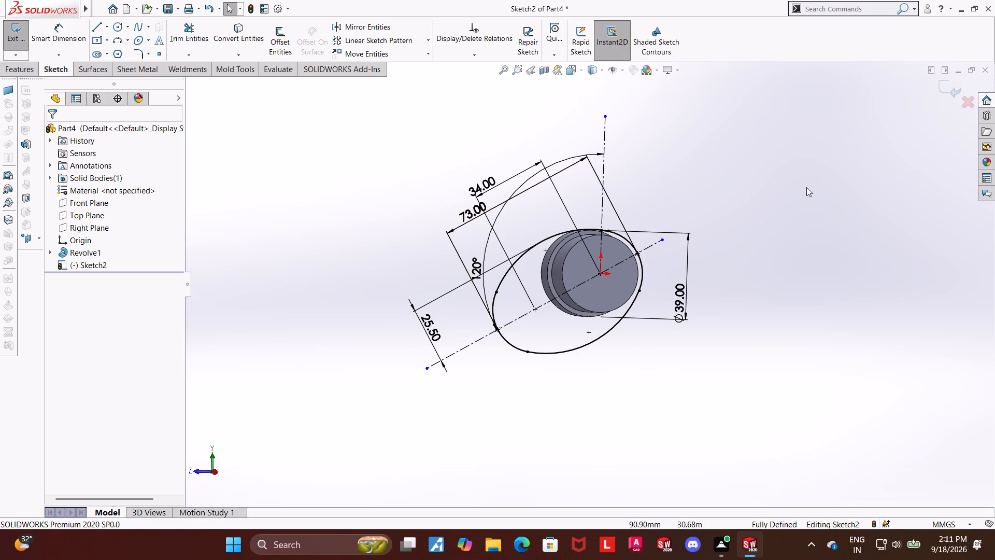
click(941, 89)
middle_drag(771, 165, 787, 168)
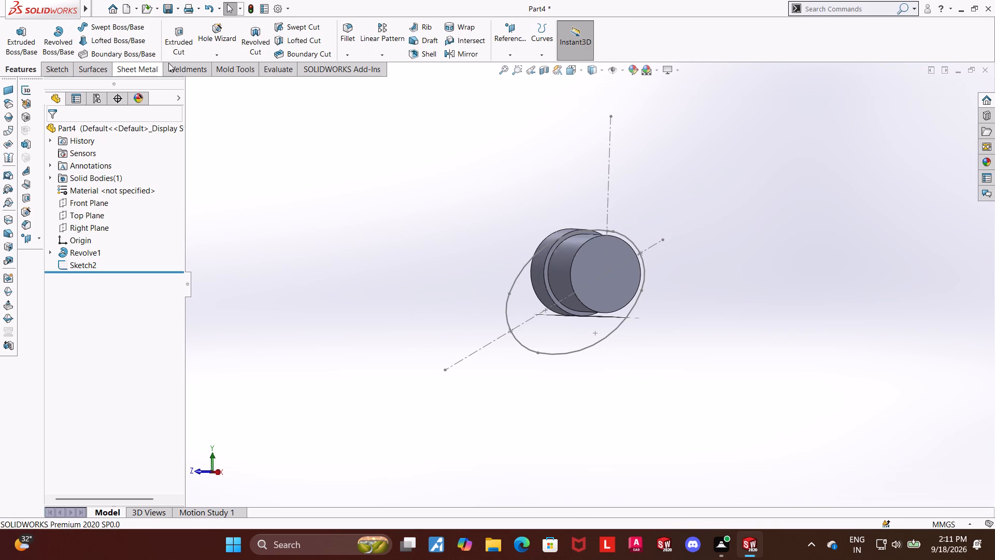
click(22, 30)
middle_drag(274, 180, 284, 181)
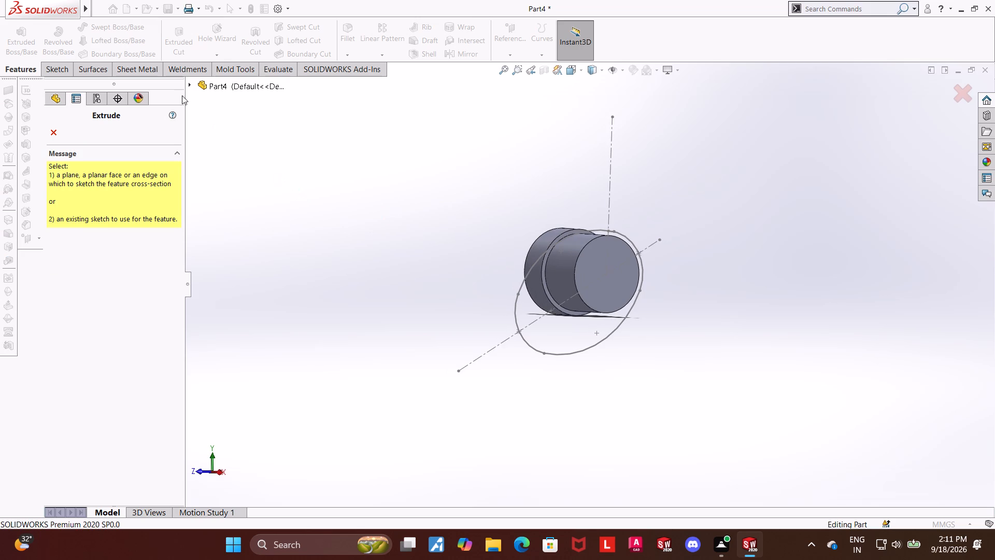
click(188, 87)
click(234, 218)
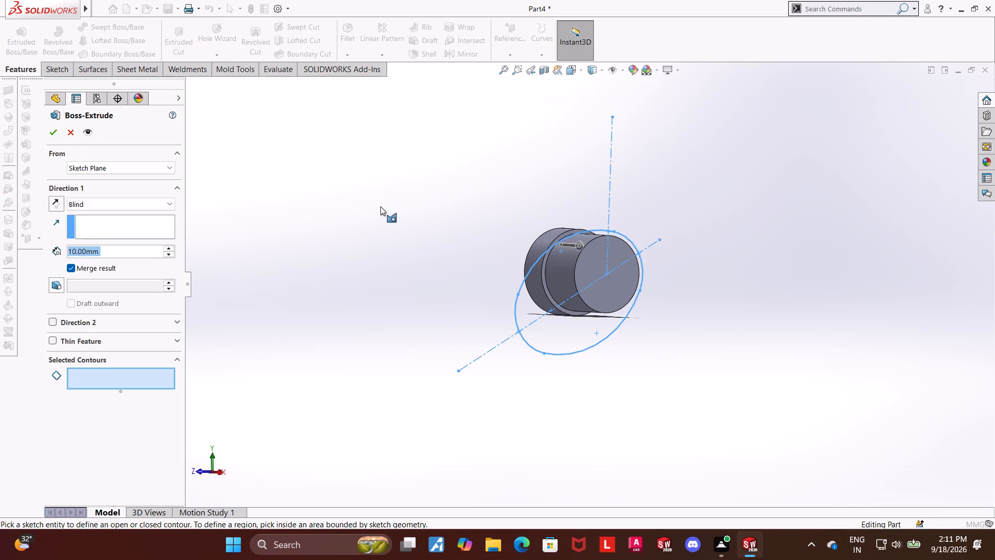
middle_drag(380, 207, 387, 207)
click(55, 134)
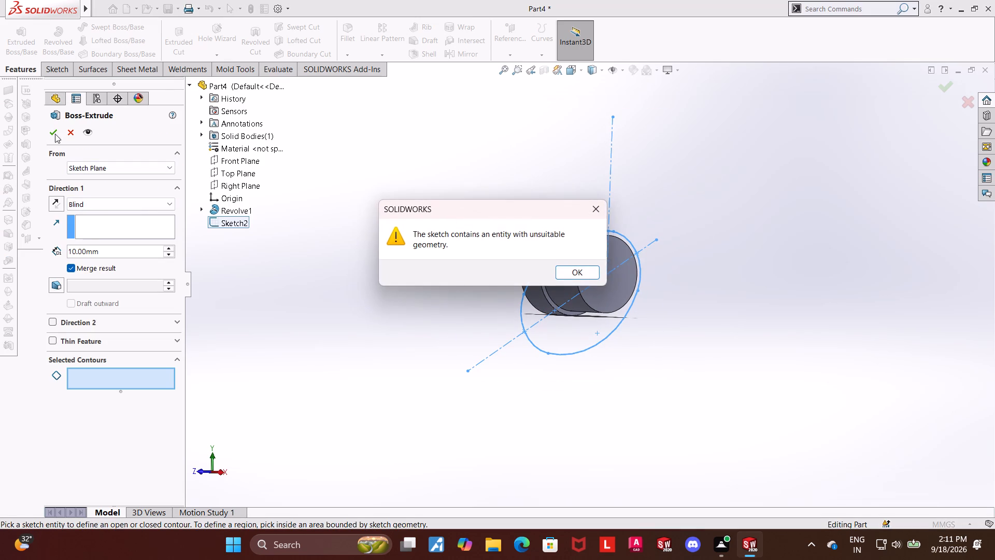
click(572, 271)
Examine the profile's arc junctions up close, especially where the upper side arc meets the 39 mm arc.
middle_drag(722, 251, 701, 207)
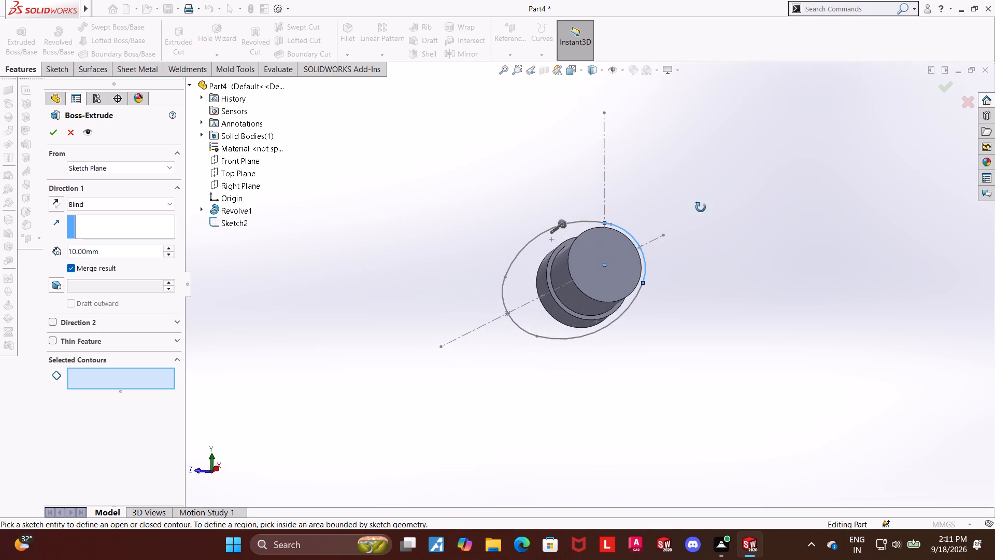
middle_drag(701, 207, 693, 218)
scroll(609, 234, down, 6)
click(648, 202)
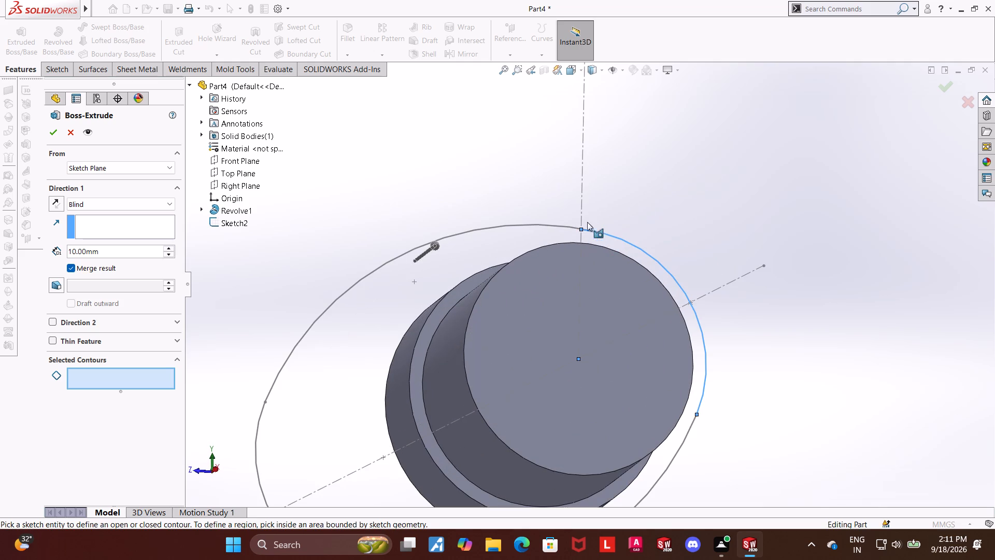
scroll(560, 229, down, 5)
scroll(626, 268, down, 10)
scroll(636, 231, up, 20)
scroll(636, 231, up, 2)
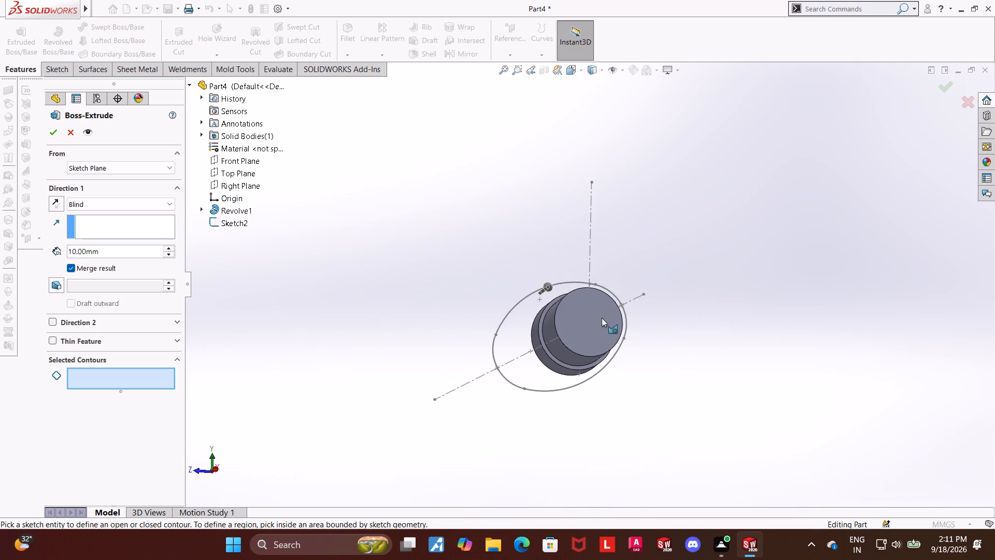
scroll(595, 329, down, 8)
scroll(575, 115, down, 6)
scroll(586, 181, down, 3)
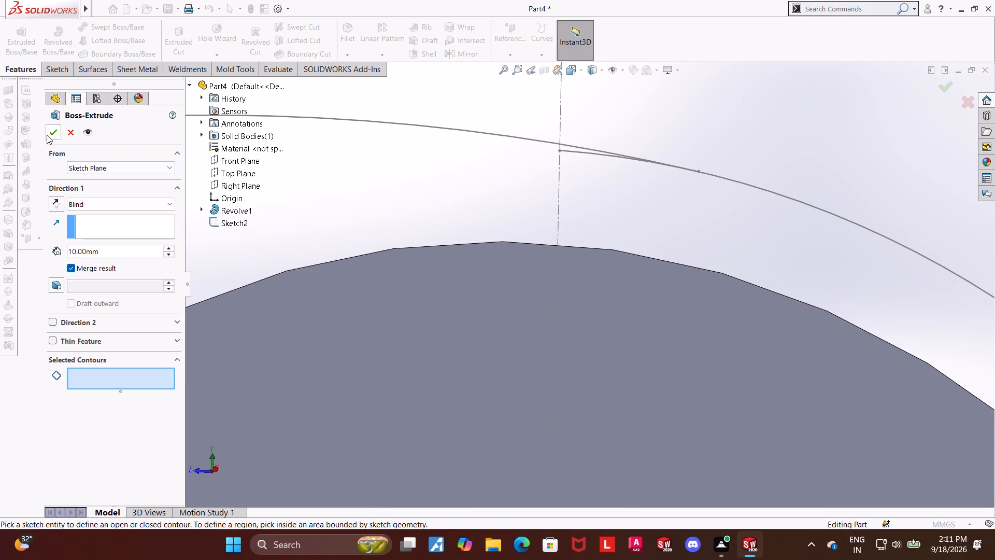
click(64, 129)
Reopen the profile sketch and trim away the 39 mm arc's stub between the vertical centerline and the upper side arc.
click(83, 265)
click(94, 238)
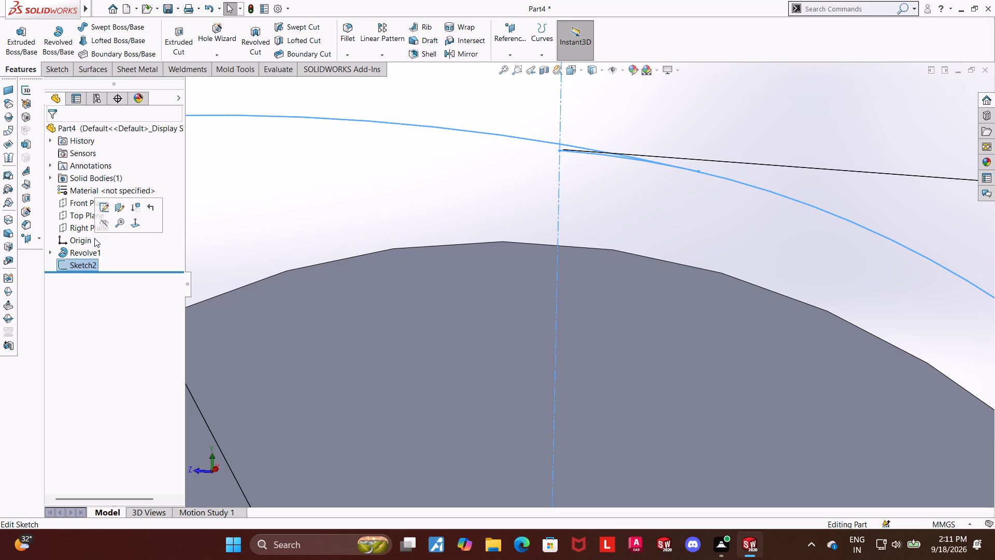
click(140, 255)
click(74, 262)
click(80, 231)
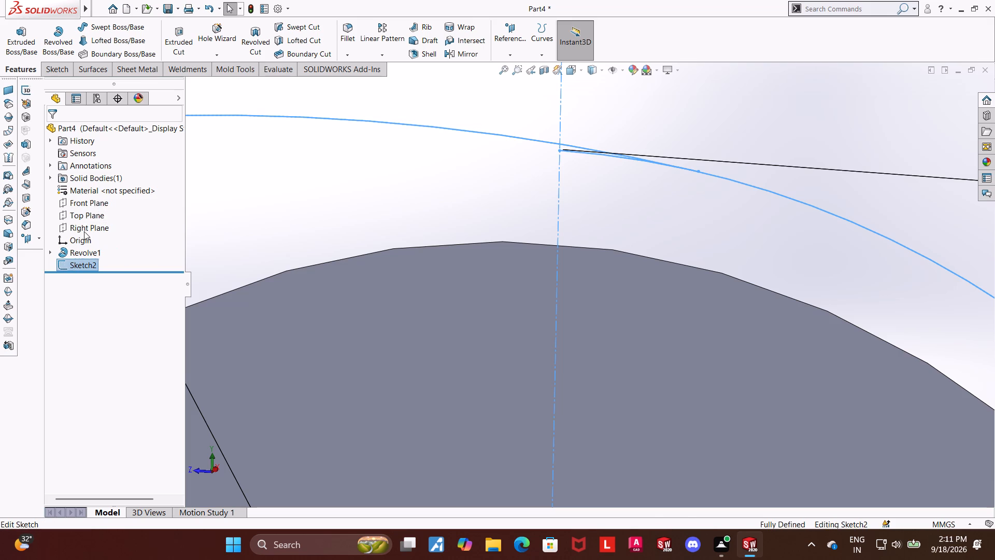
scroll(551, 175, down, 5)
scroll(613, 144, down, 5)
click(190, 30)
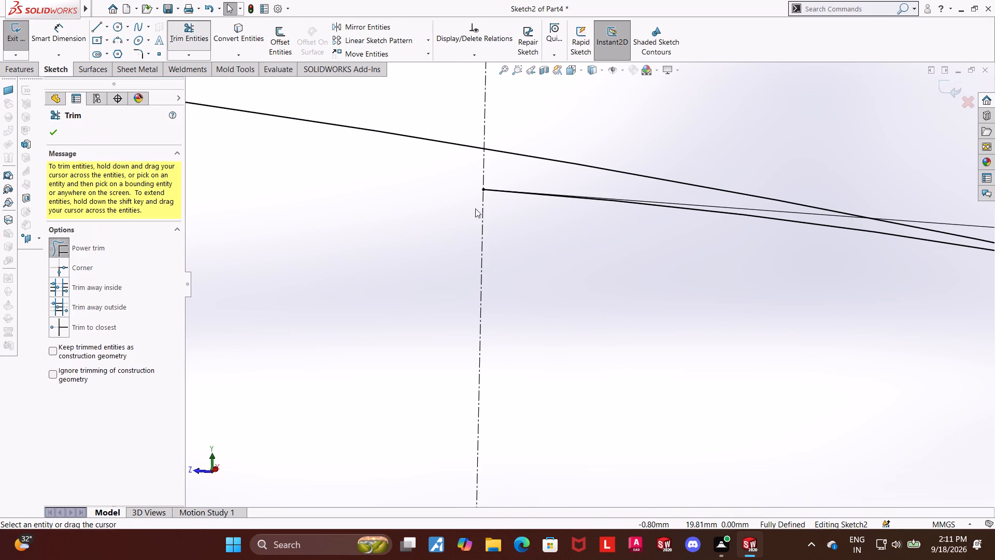
drag(518, 178, 517, 212)
scroll(549, 232, up, 20)
scroll(549, 232, up, 2)
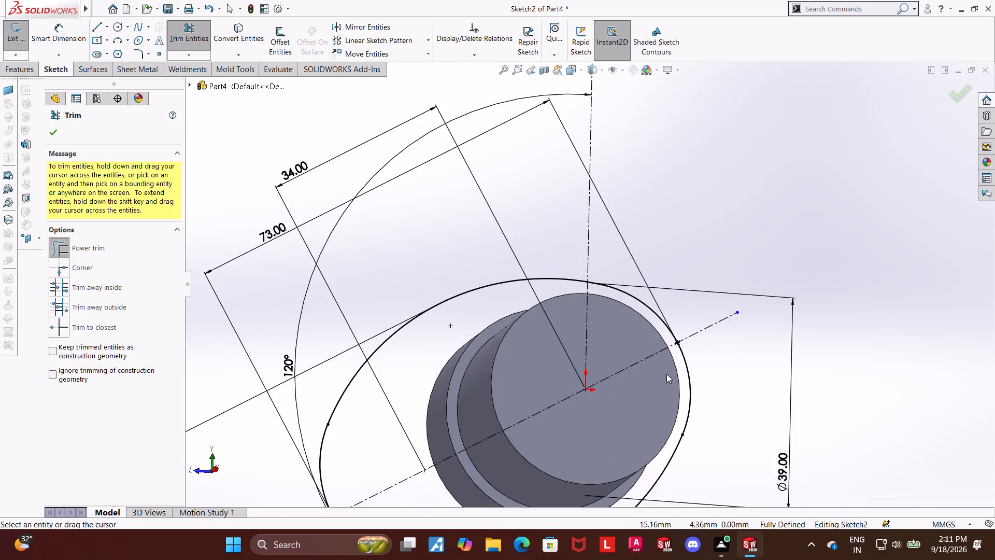
scroll(663, 382, down, 7)
scroll(676, 447, up, 6)
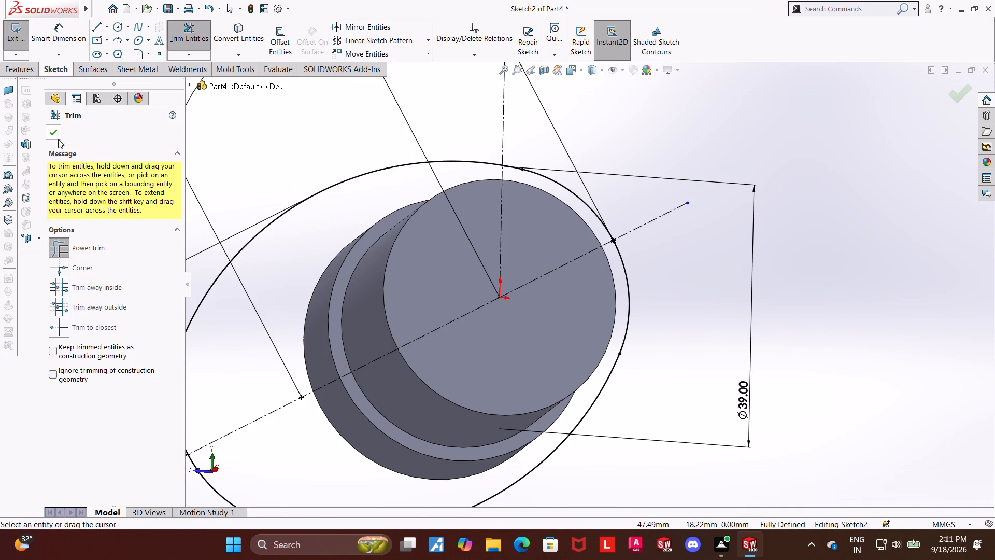
click(58, 139)
scroll(422, 232, up, 1)
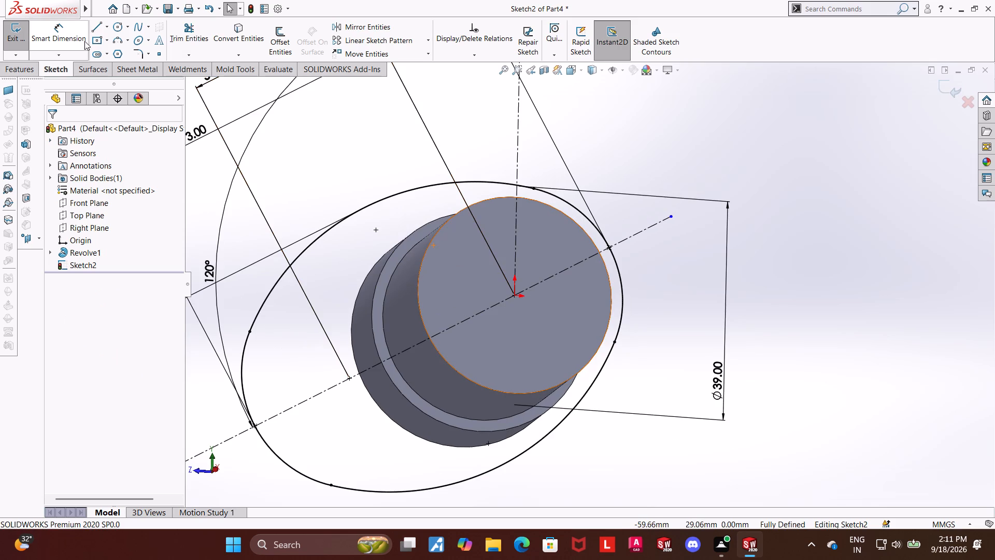
Extrude the closed outer profile as a blind boss 13 mm deep, merged with the revolved stepped body.
click(949, 82)
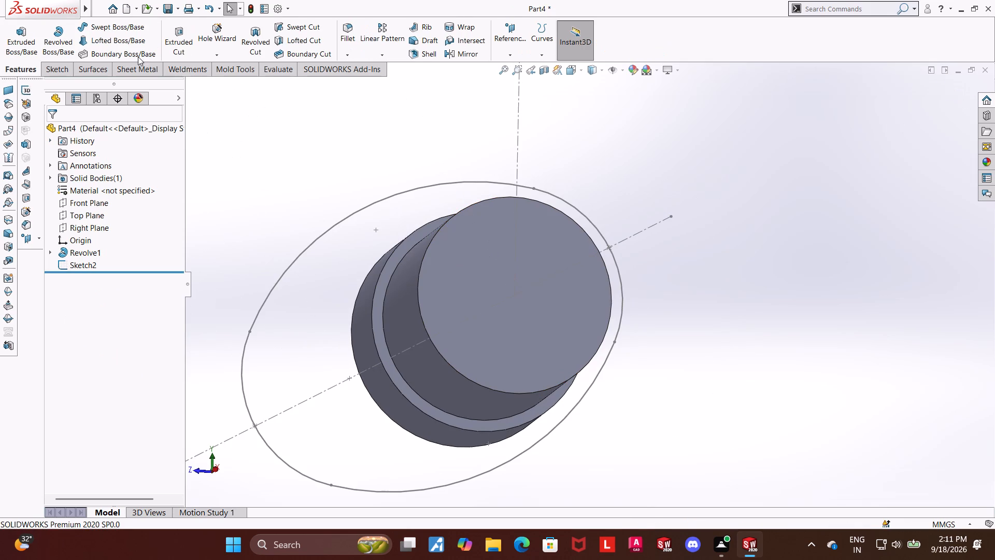
click(78, 264)
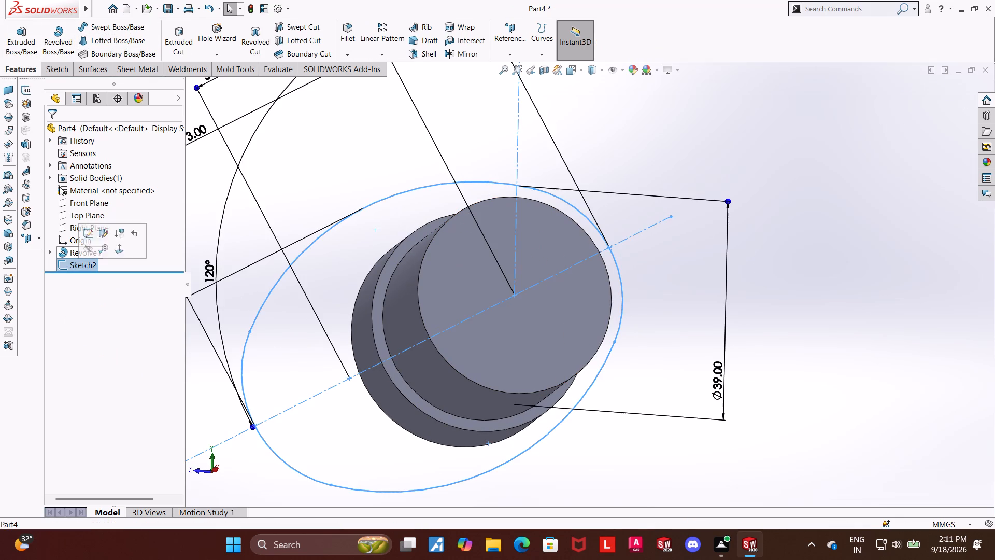
click(12, 45)
scroll(771, 243, up, 4)
middle_drag(727, 245, 762, 255)
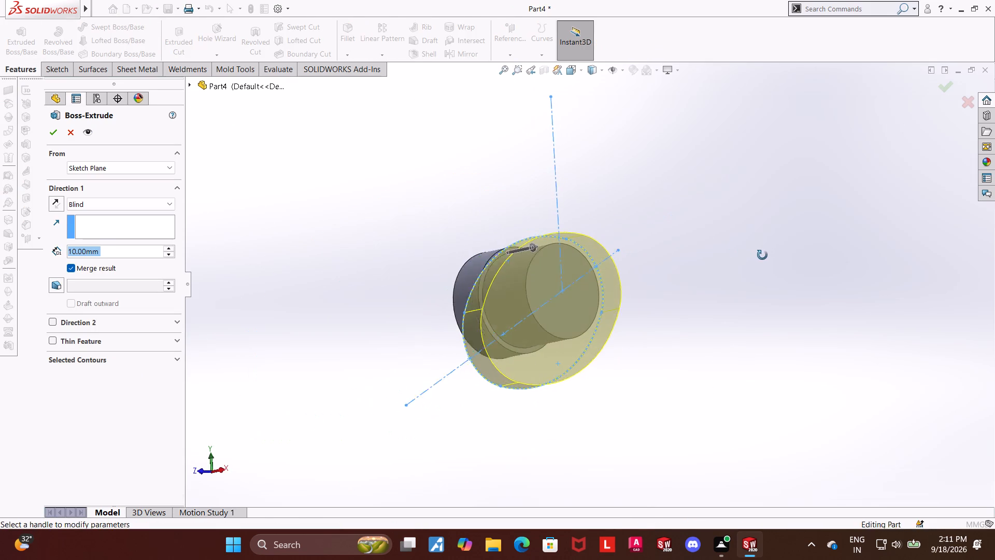
middle_drag(762, 255, 750, 253)
middle_drag(757, 295, 723, 247)
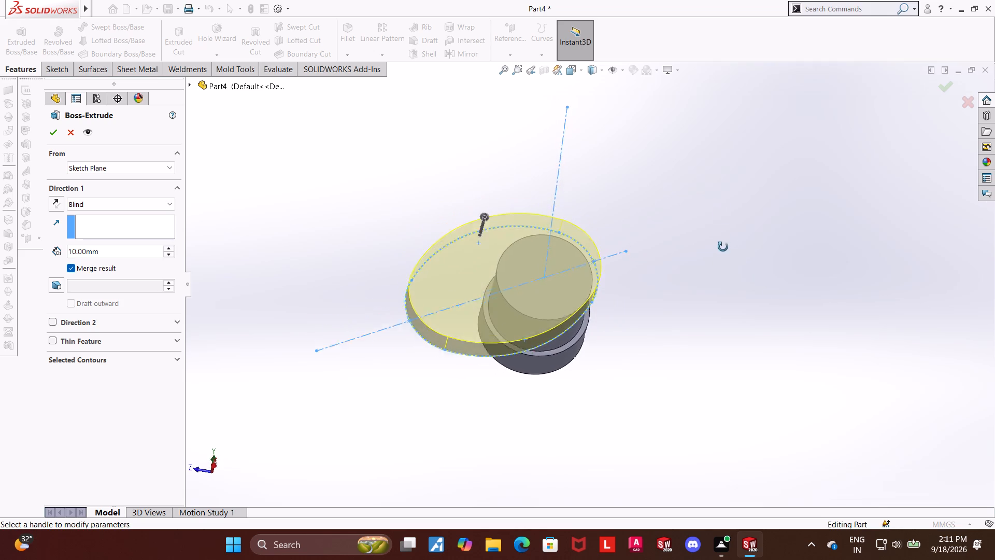
middle_drag(723, 247, 725, 283)
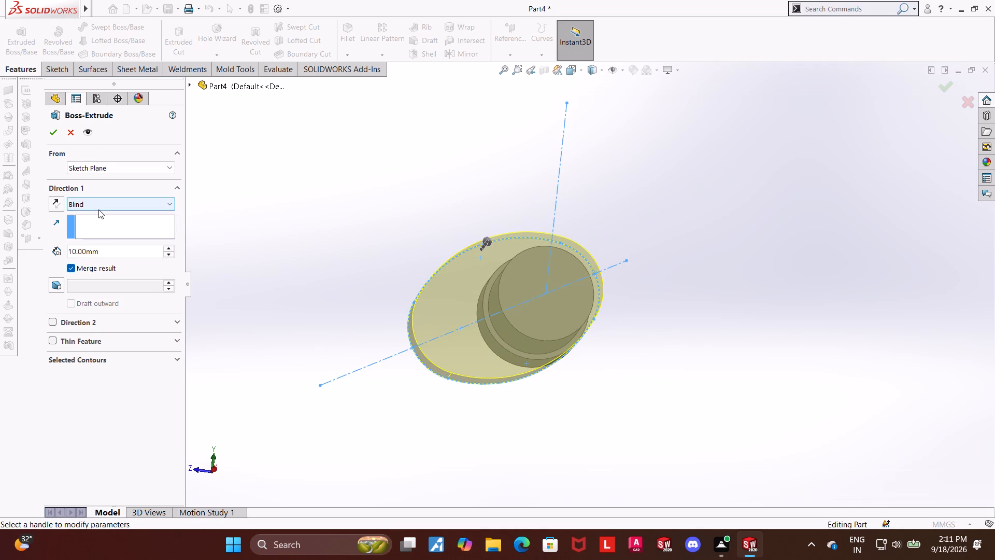
click(118, 251)
drag(118, 251, 132, 246)
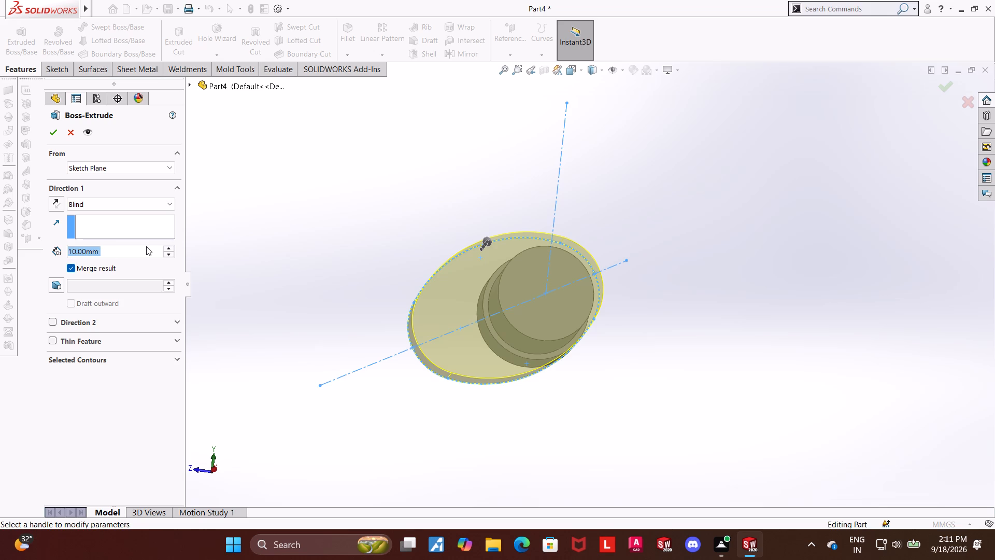
text(13)
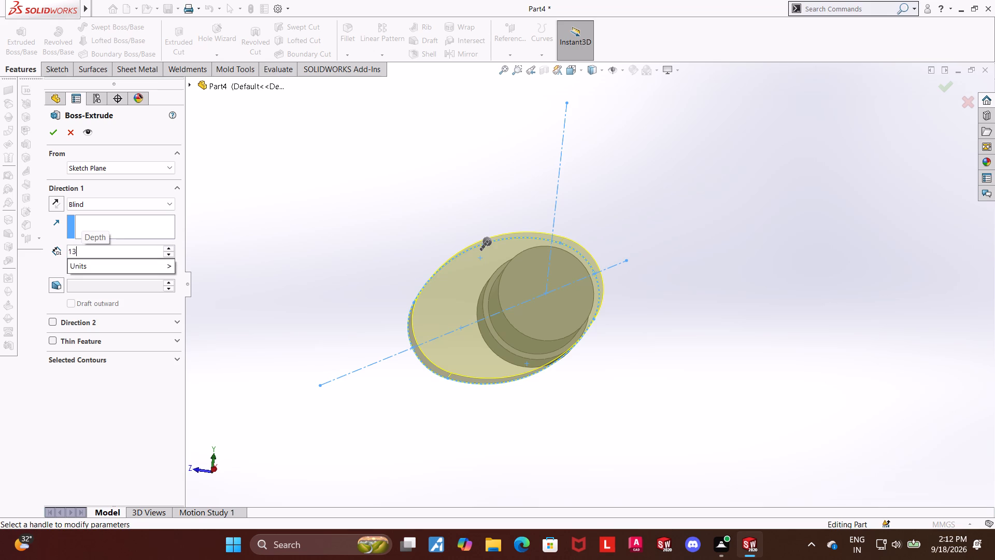
key(Return)
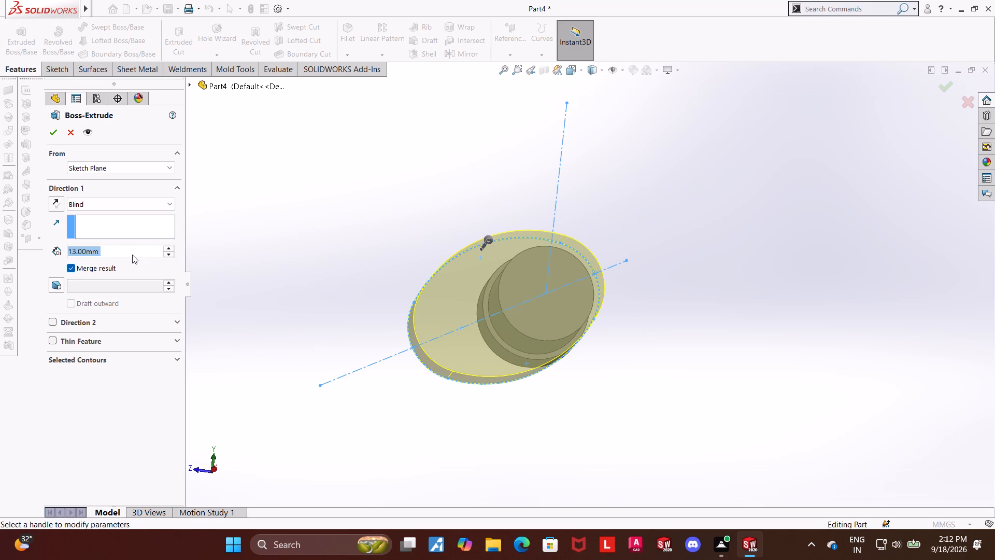
click(52, 139)
Inspect the extruded web and stepped shaft from several angles, finishing in the standard Right view.
click(285, 222)
middle_drag(281, 235, 293, 274)
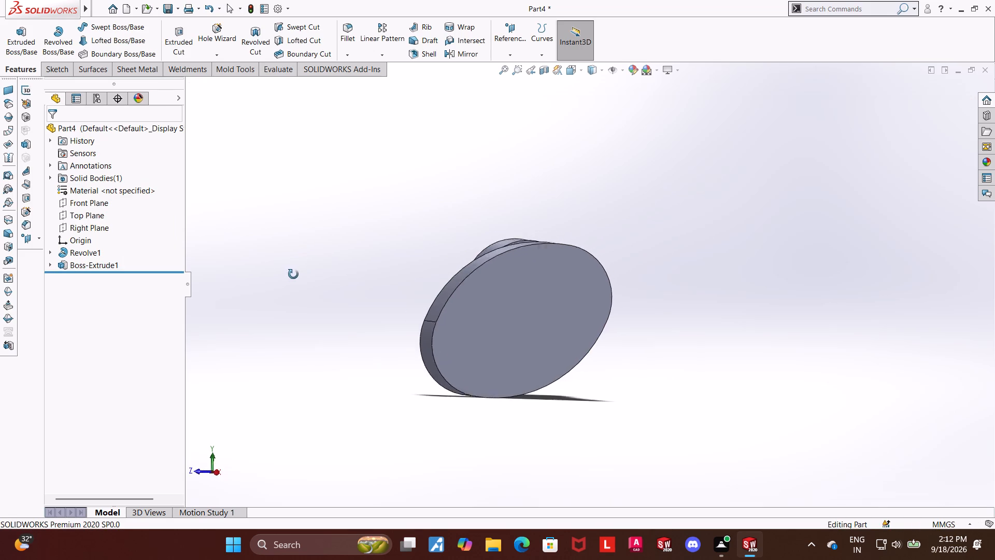
middle_drag(293, 274, 433, 316)
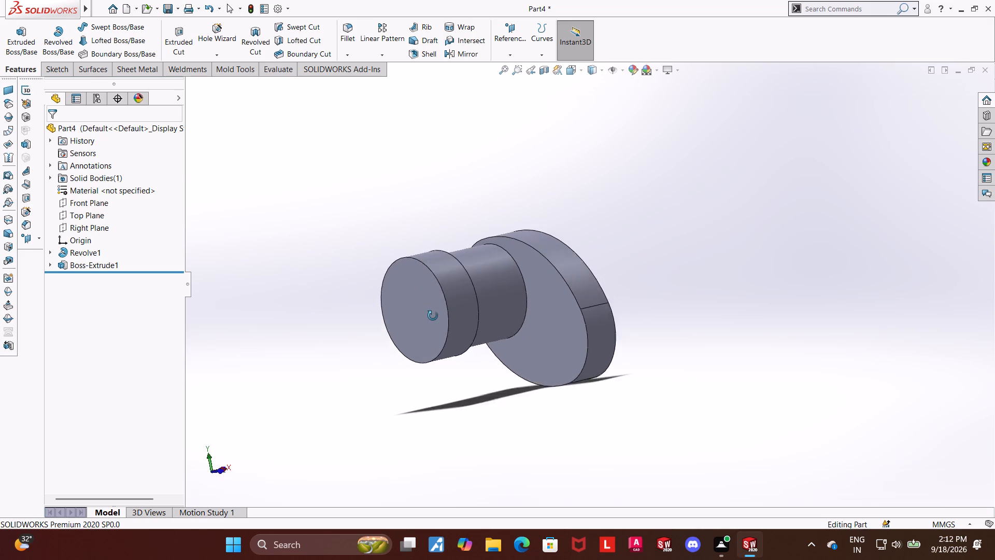
middle_drag(433, 316, 435, 319)
scroll(407, 296, up, 3)
middle_drag(405, 285, 295, 340)
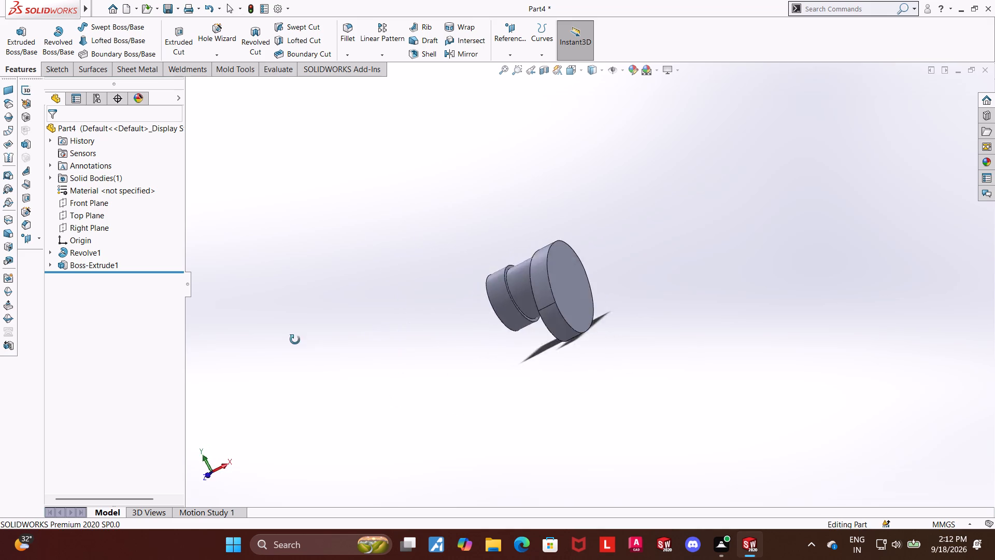
middle_drag(295, 340, 293, 472)
scroll(406, 307, down, 4)
scroll(837, 347, up, 7)
scroll(713, 269, down, 3)
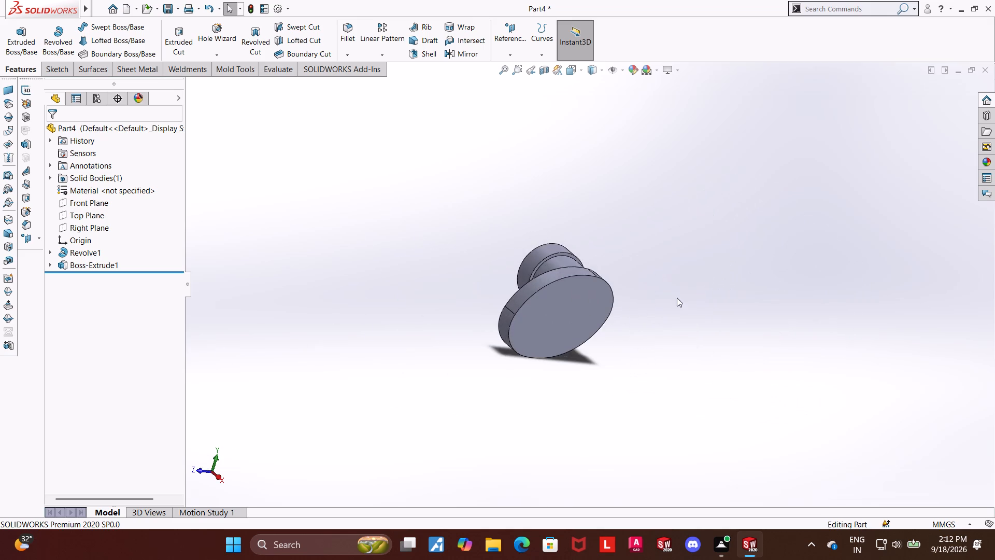
middle_drag(635, 303, 624, 267)
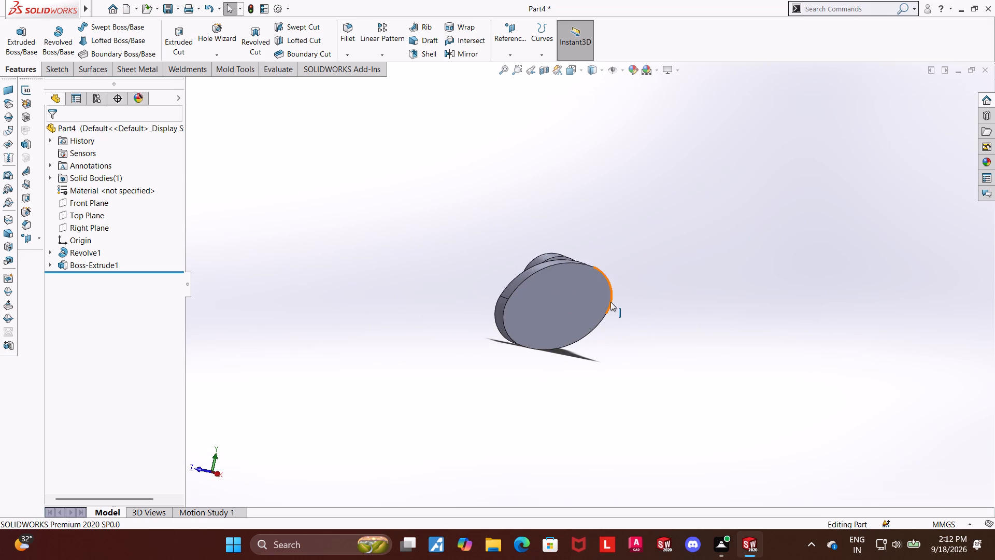
scroll(693, 299, up, 2)
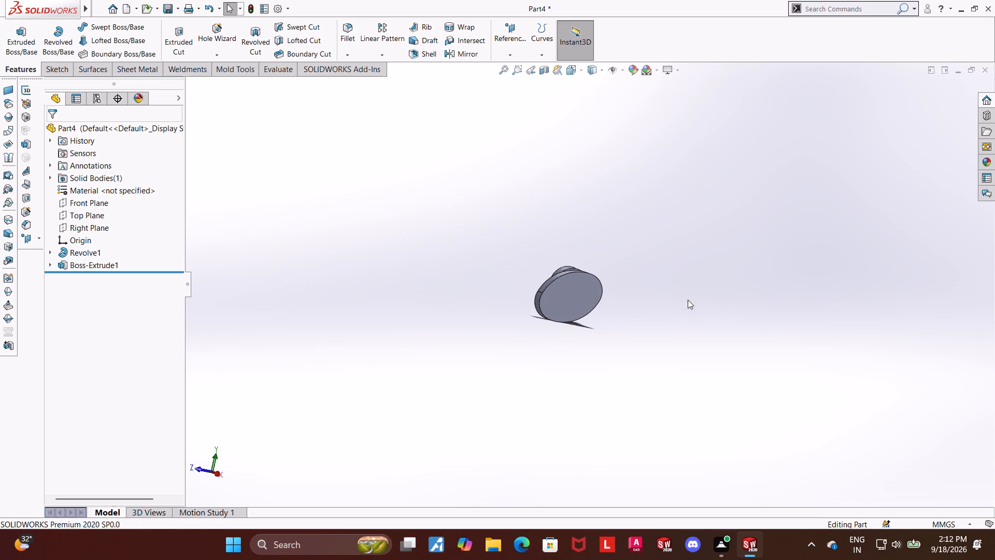
scroll(688, 300, up, 2)
middle_drag(624, 276, 615, 286)
scroll(621, 273, up, 1)
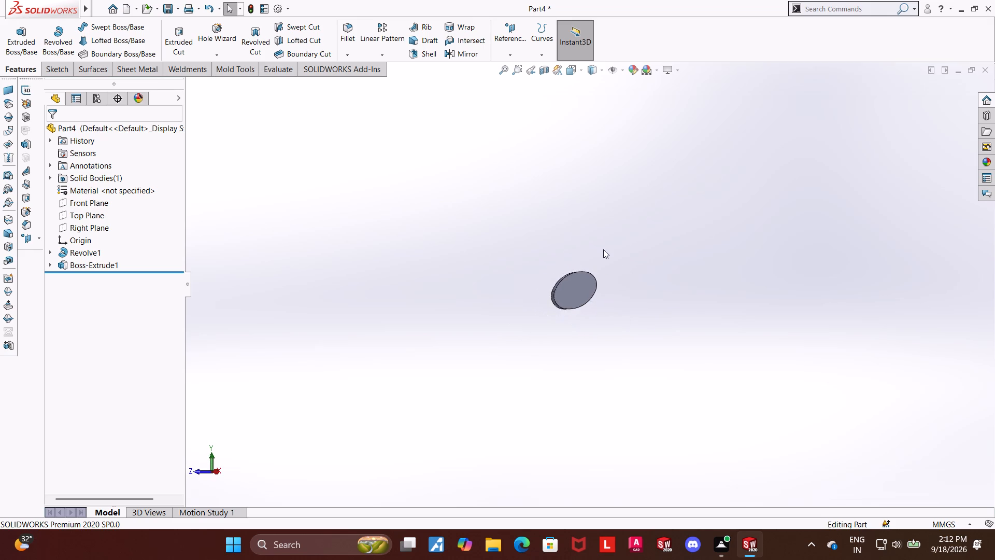
scroll(558, 249, down, 4)
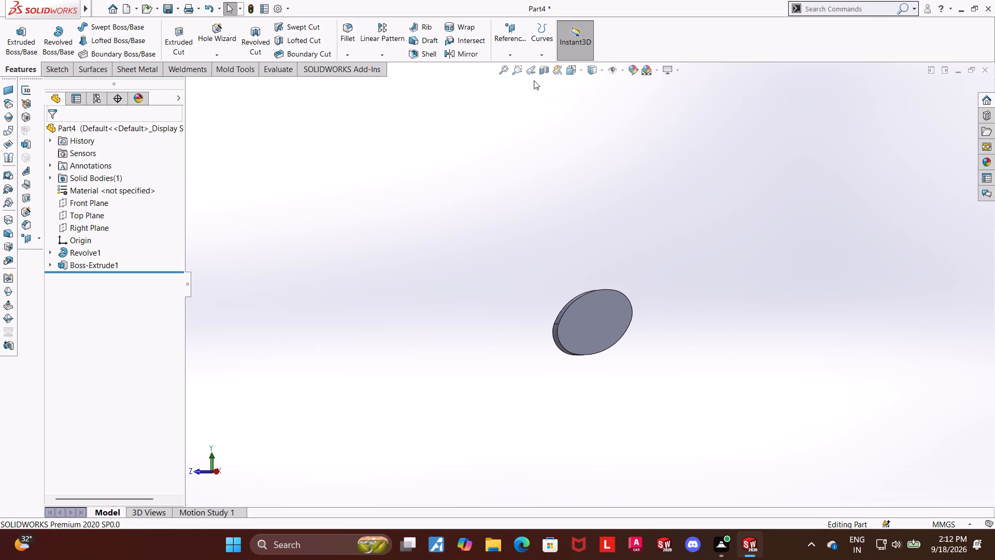
click(571, 69)
click(518, 332)
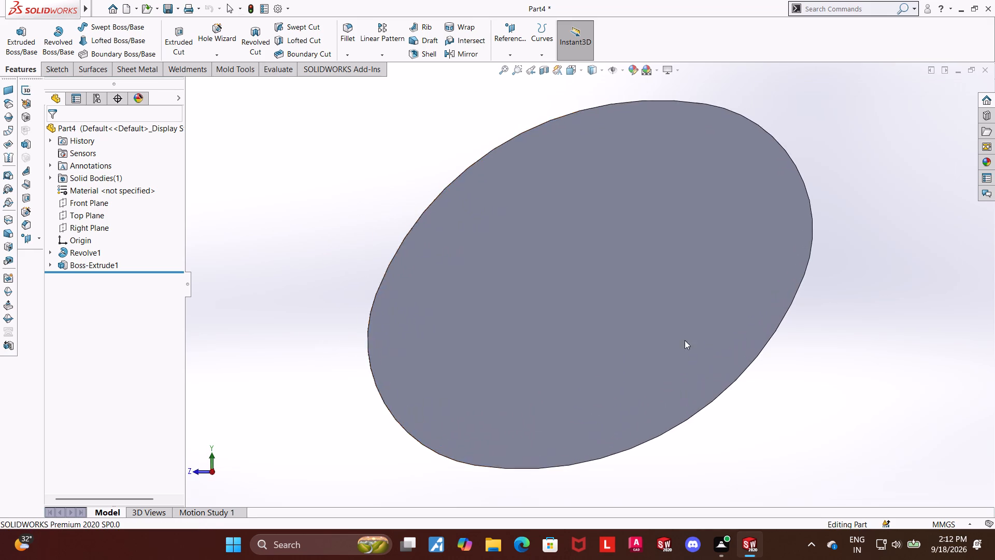
scroll(788, 355, up, 5)
click(786, 352)
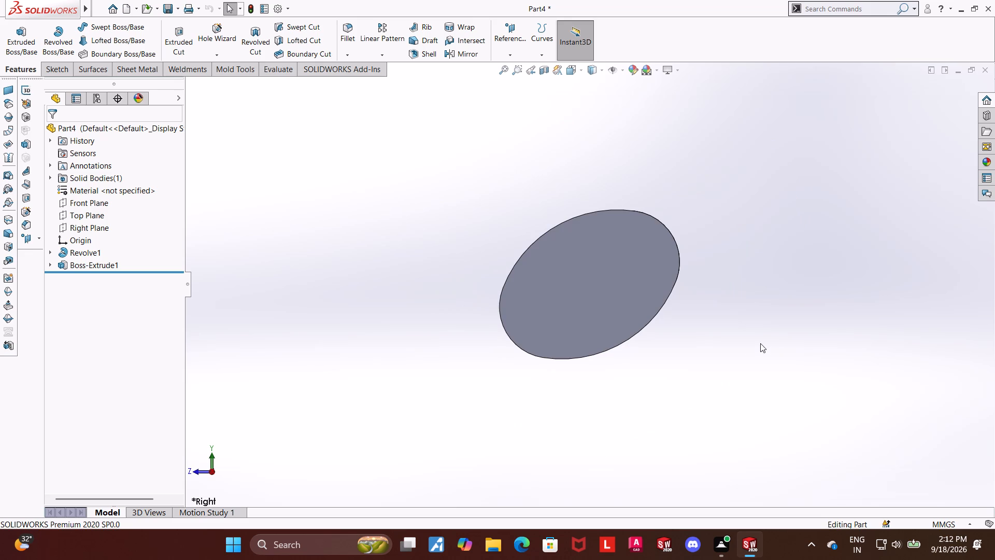
Start a sketch on the web's outer flat face and draw a circle of about 17.4 mm radius centered on the origin.
scroll(759, 333, up, 1)
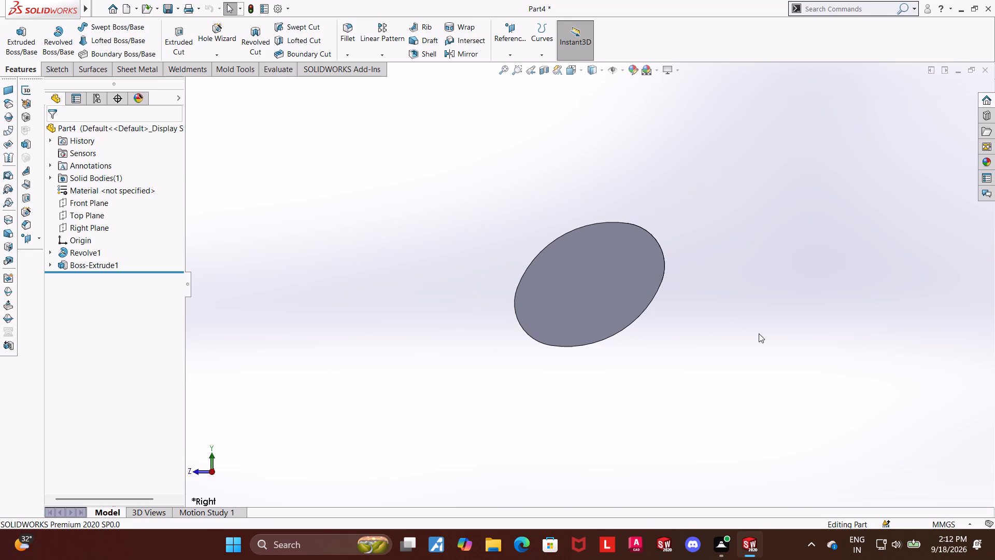
middle_drag(670, 320, 713, 353)
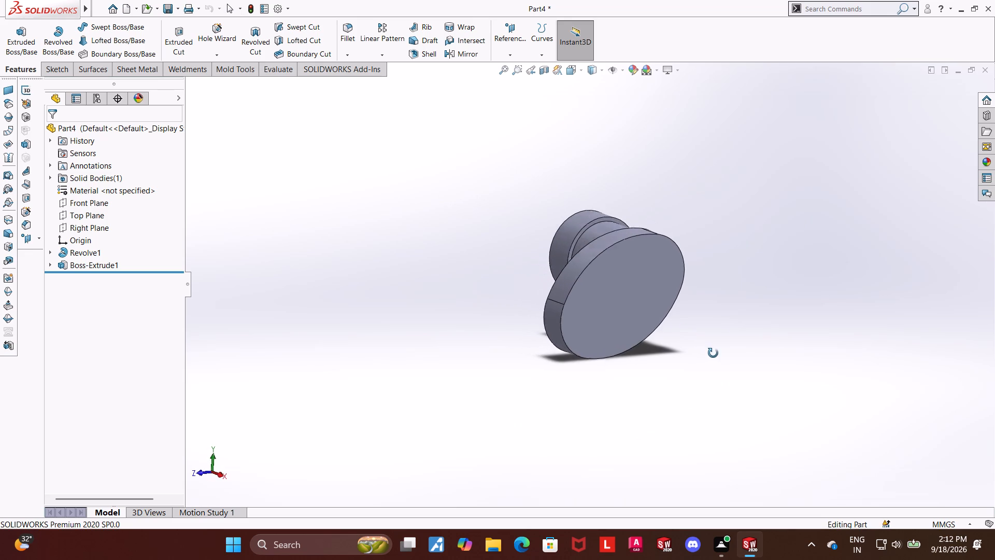
middle_drag(713, 353, 724, 358)
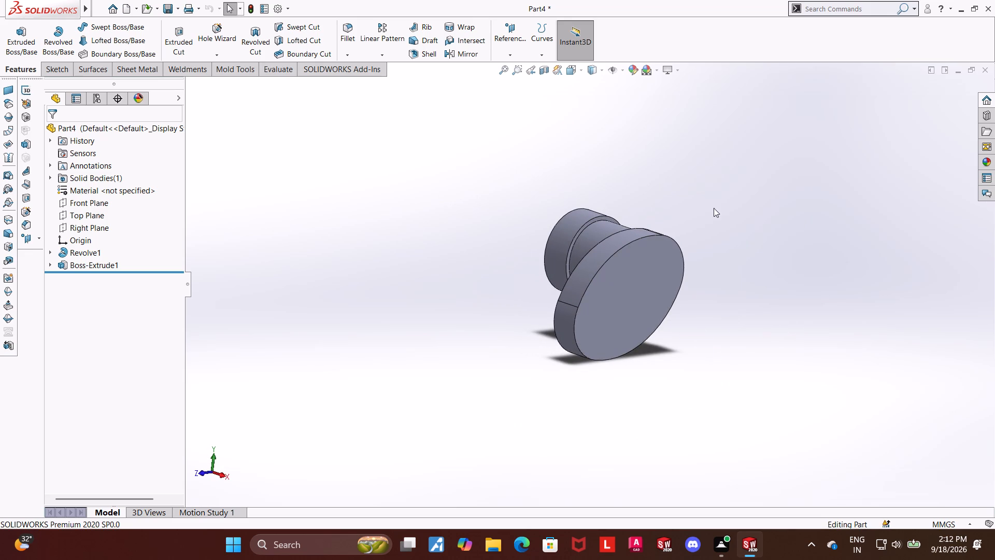
click(574, 65)
click(548, 339)
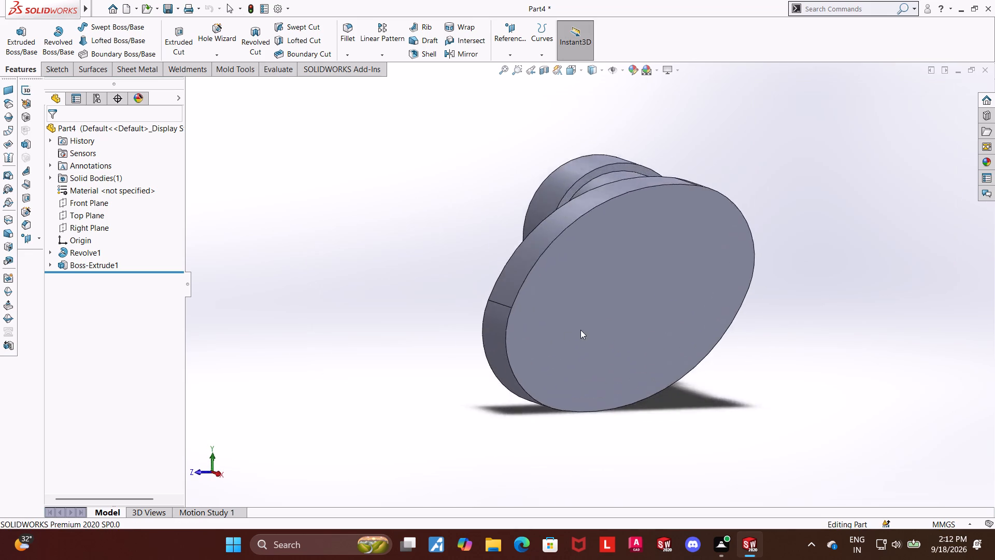
click(628, 260)
click(672, 234)
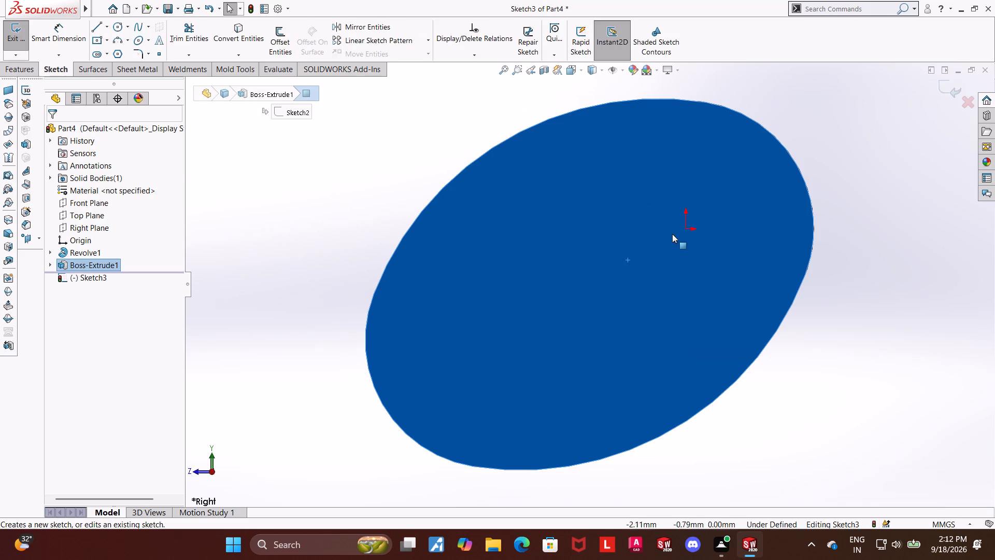
click(87, 282)
click(109, 263)
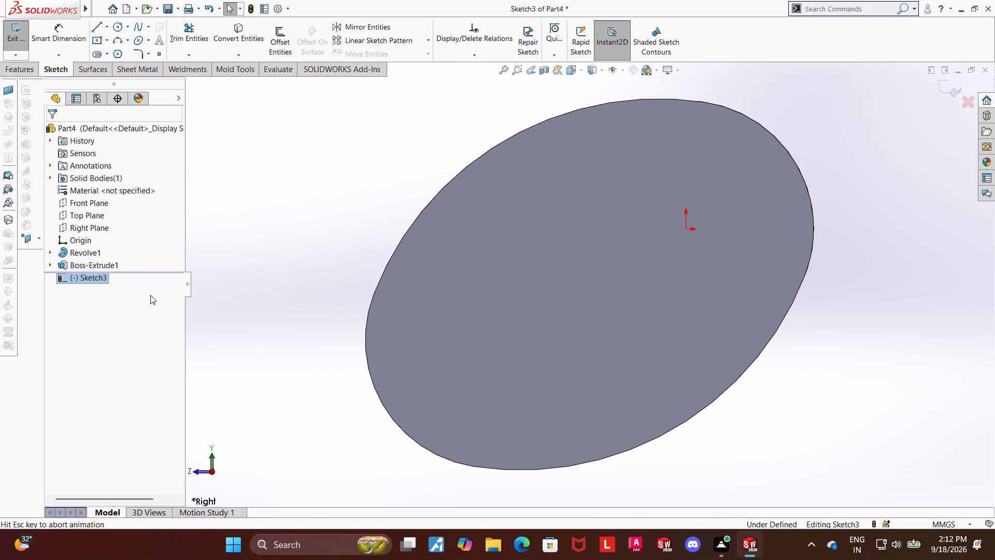
scroll(291, 295, up, 4)
click(675, 305)
click(679, 305)
click(857, 303)
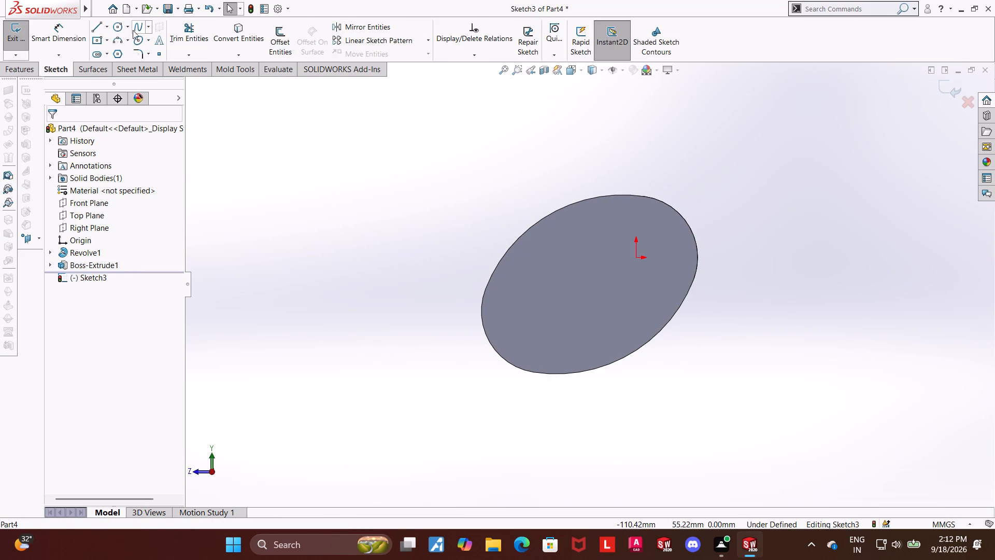
click(116, 26)
click(635, 259)
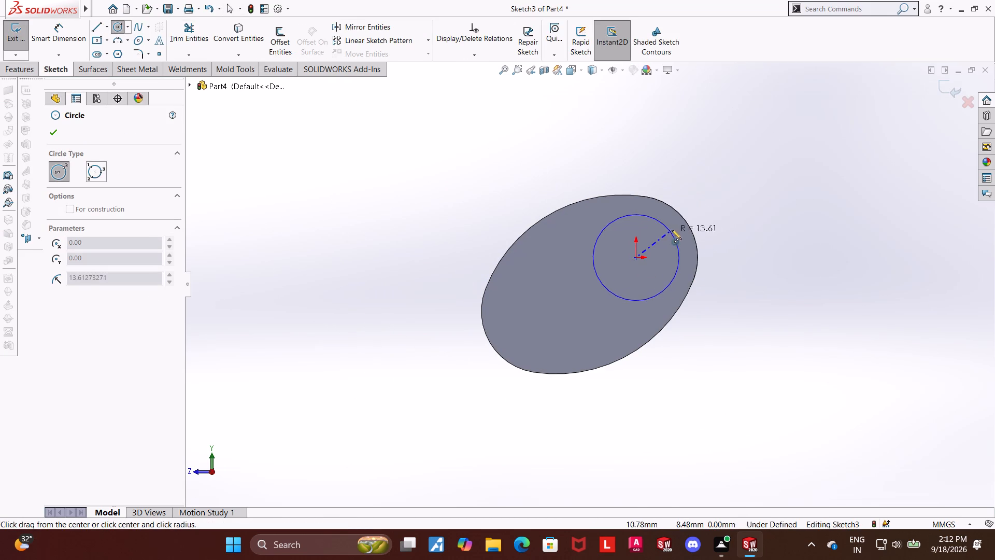
click(678, 222)
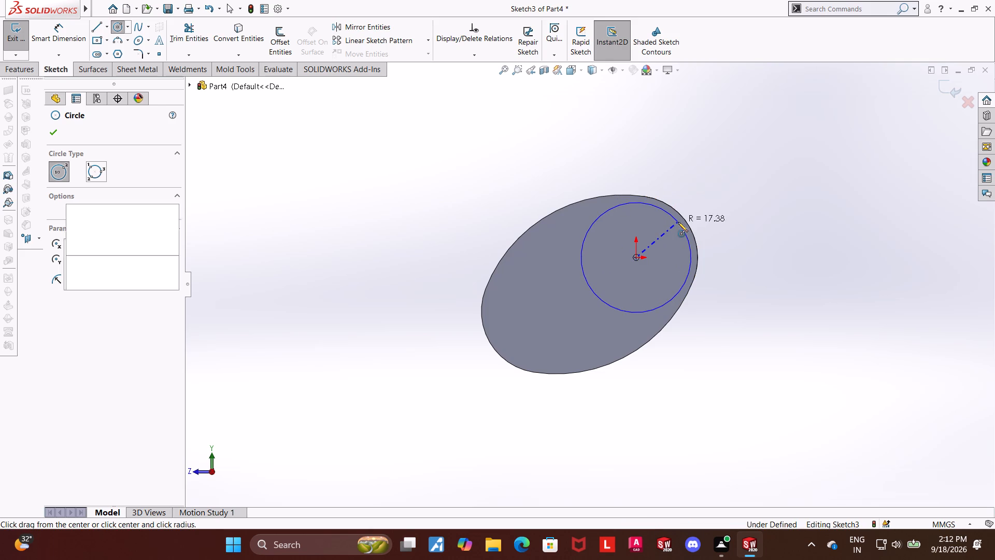
key(Escape)
key(Escape)
Dimension the circle's diameter to 37 mm and close the sketch.
click(65, 22)
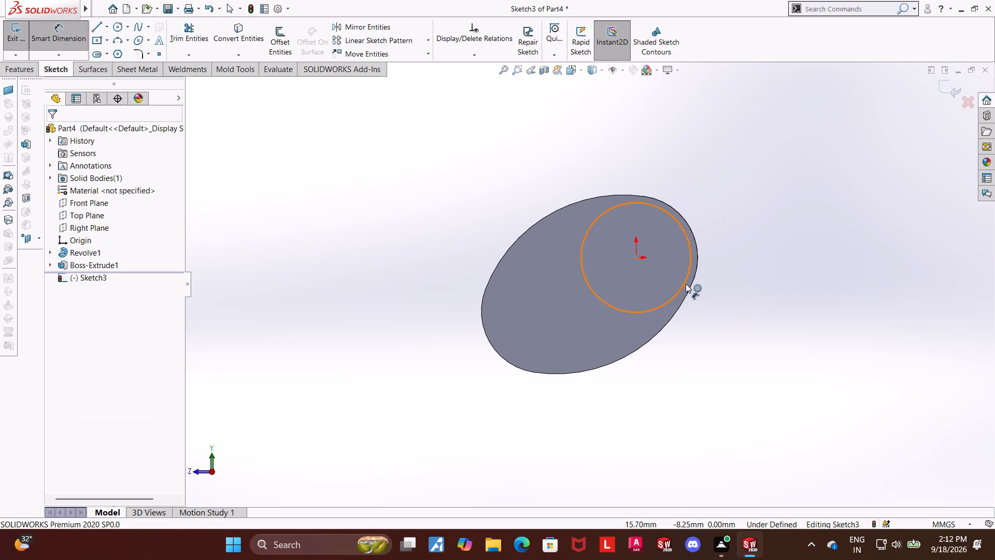
click(685, 283)
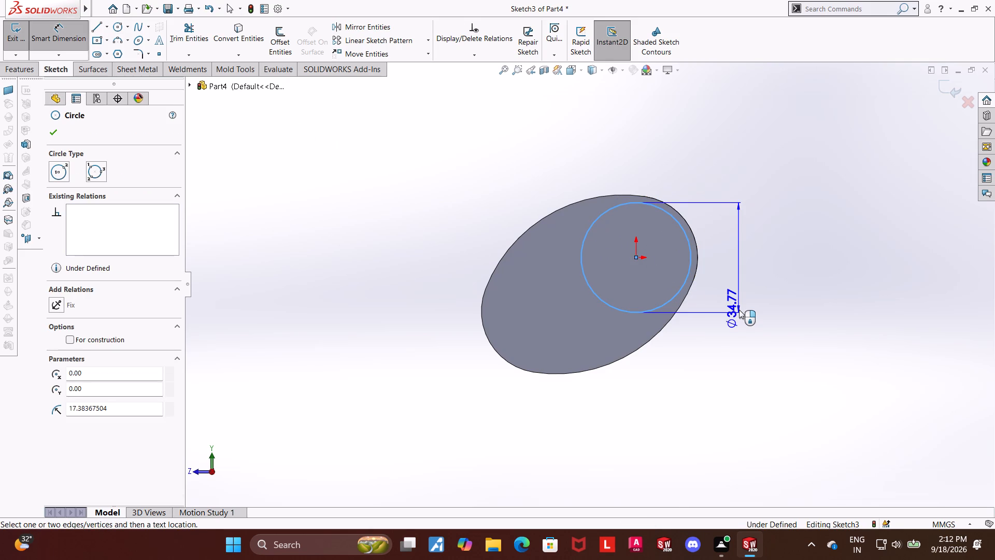
click(739, 310)
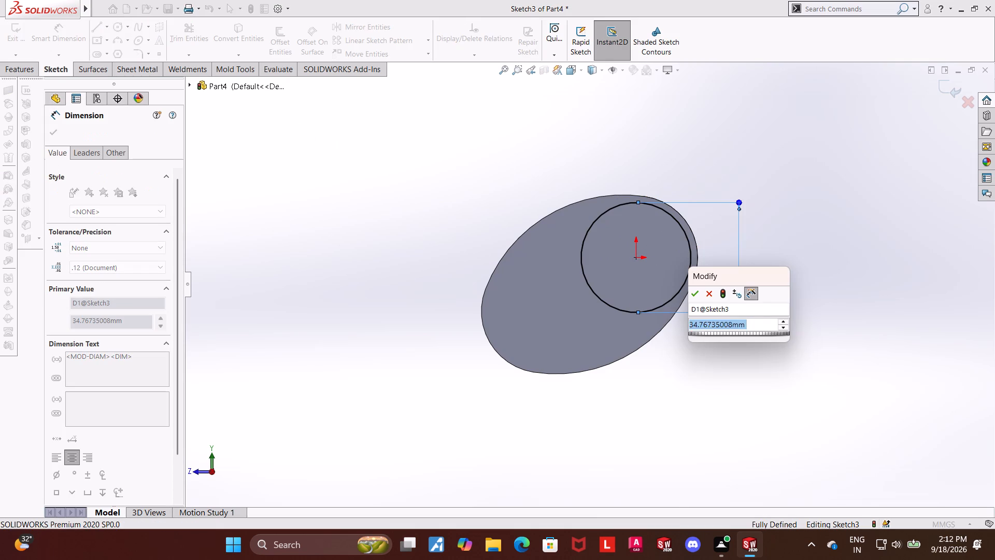
text(37)
key(Return)
key(Escape)
key(Escape)
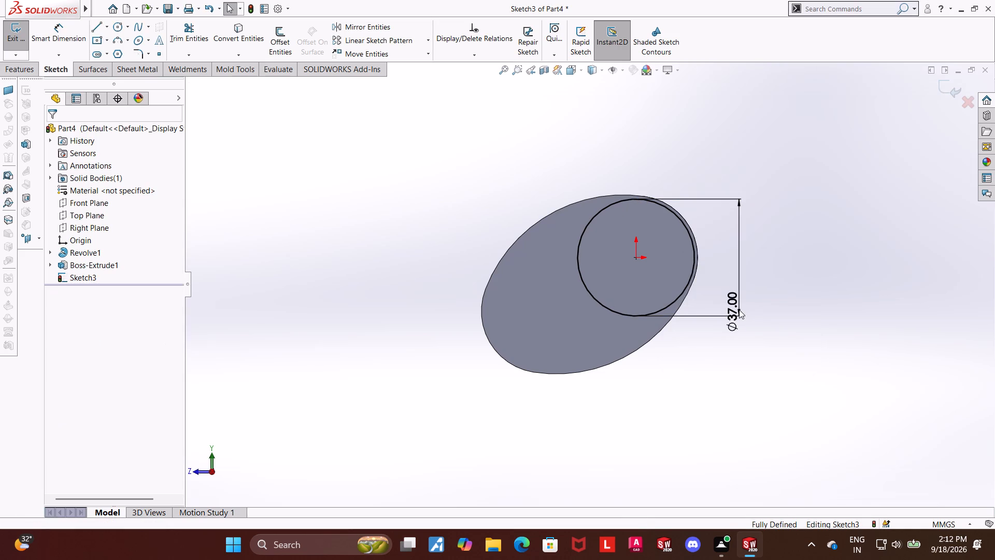
click(952, 89)
Extrude the 37 mm circle outward from the web as a blind boss 21 mm deep, merged with the body.
middle_drag(828, 187, 855, 191)
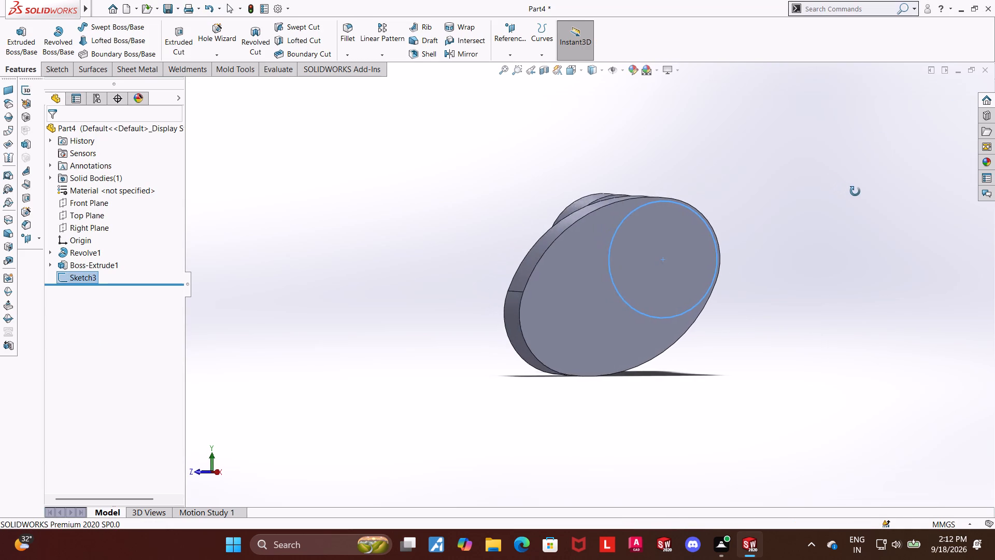
middle_drag(855, 191, 860, 192)
scroll(856, 194, up, 3)
middle_drag(765, 218, 798, 223)
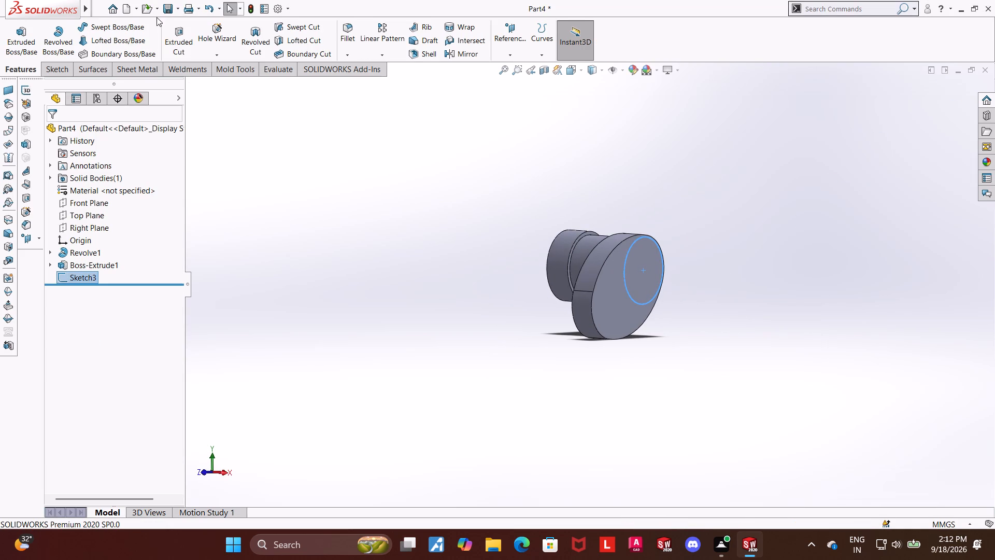
click(27, 31)
middle_drag(352, 158, 345, 163)
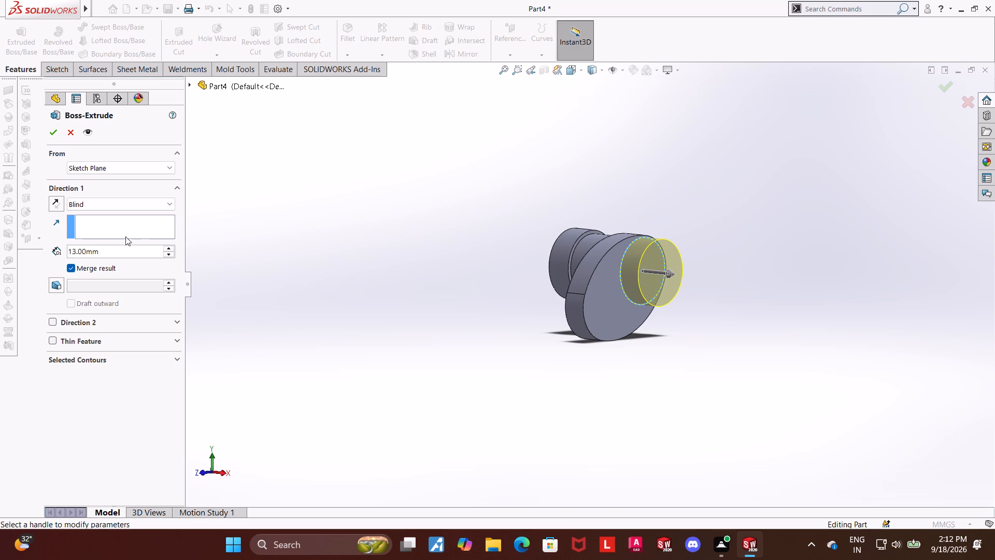
click(122, 254)
drag(122, 254, 129, 251)
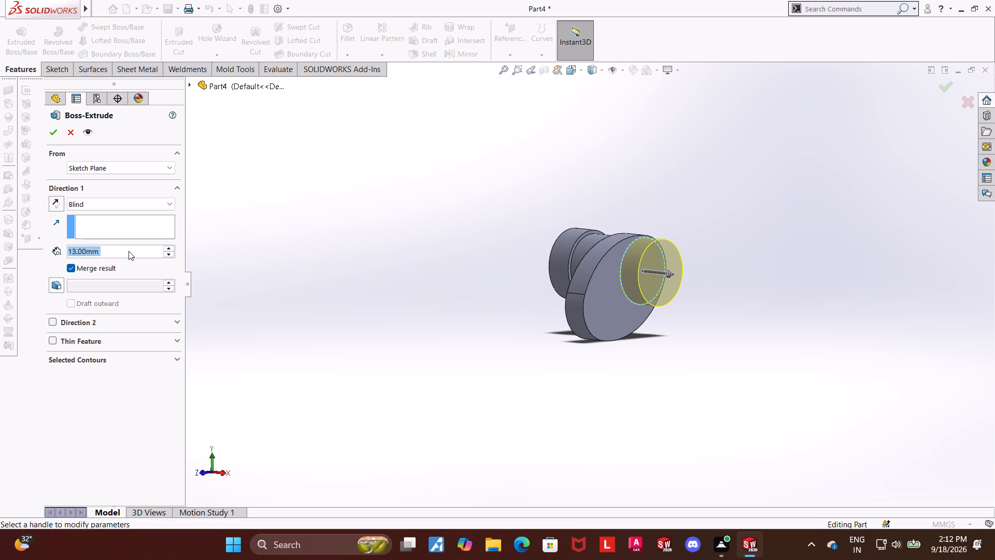
text(37)
key(Return)
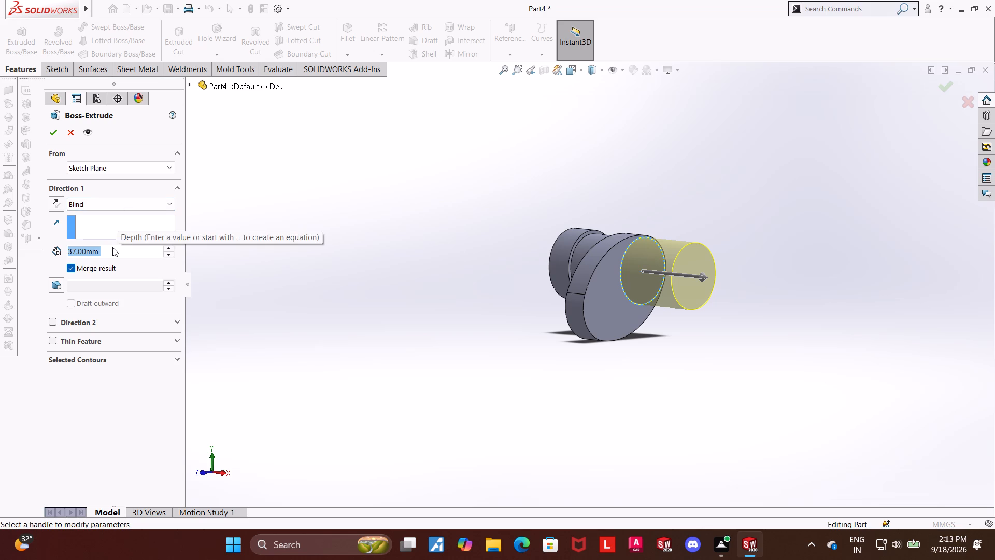
text(21)
key(Return)
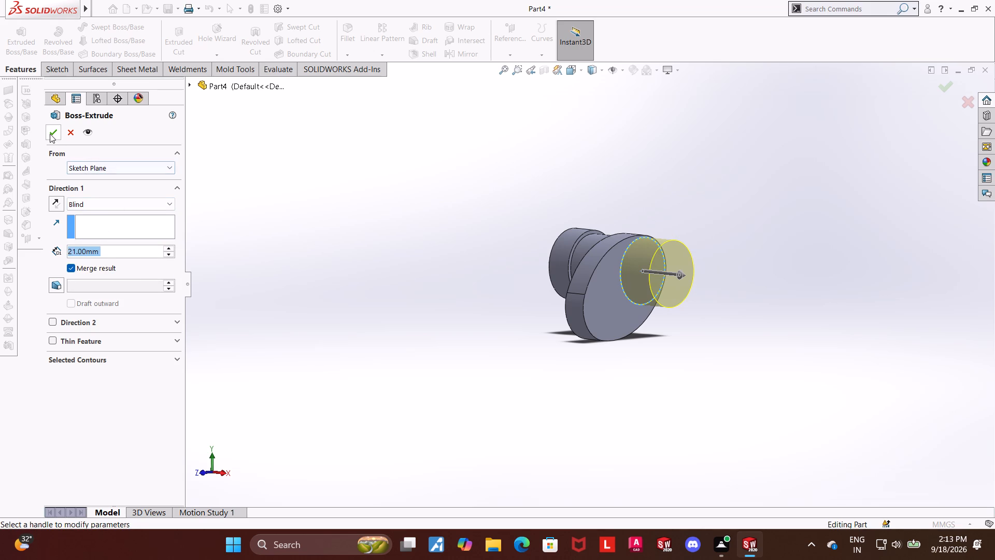
click(49, 133)
click(413, 251)
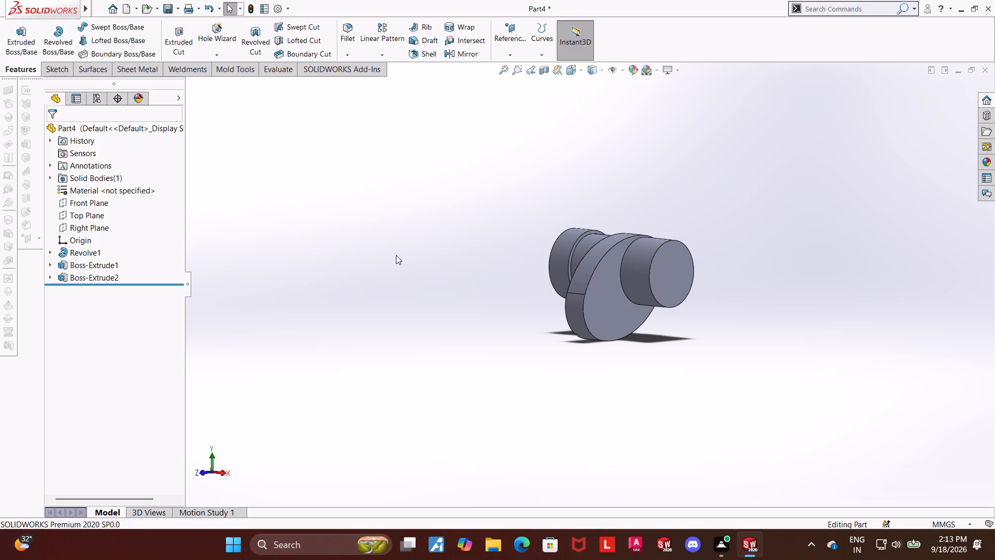
Create a reference plane offset 21/2 mm from the cylindrical boss's end face, flipped inward to the middle of the boss.
middle_drag(397, 251, 403, 250)
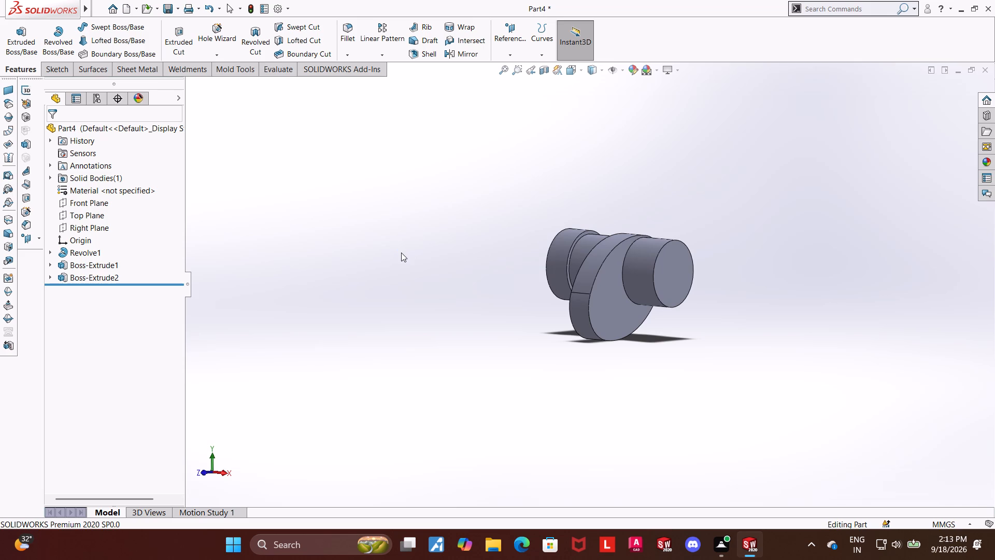
scroll(821, 274, down, 2)
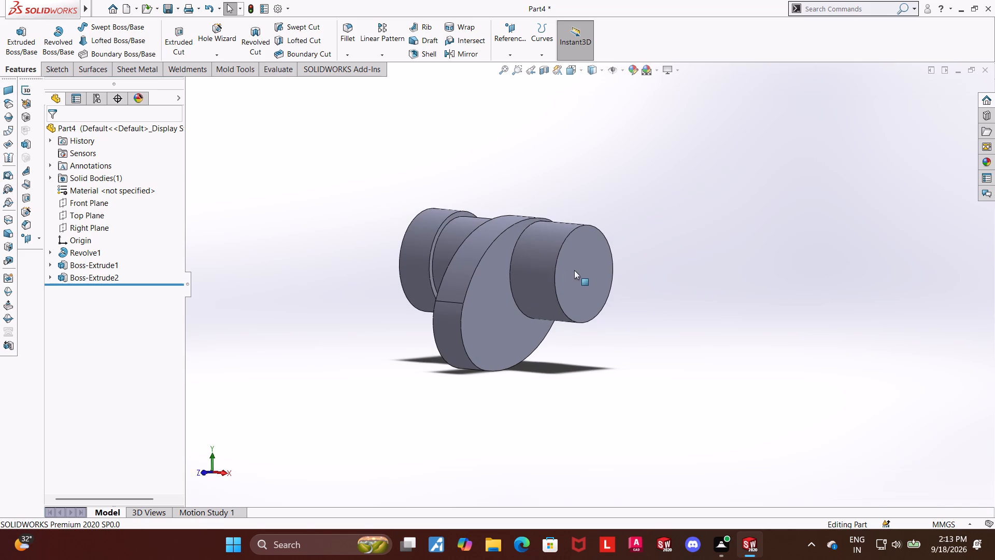
click(574, 270)
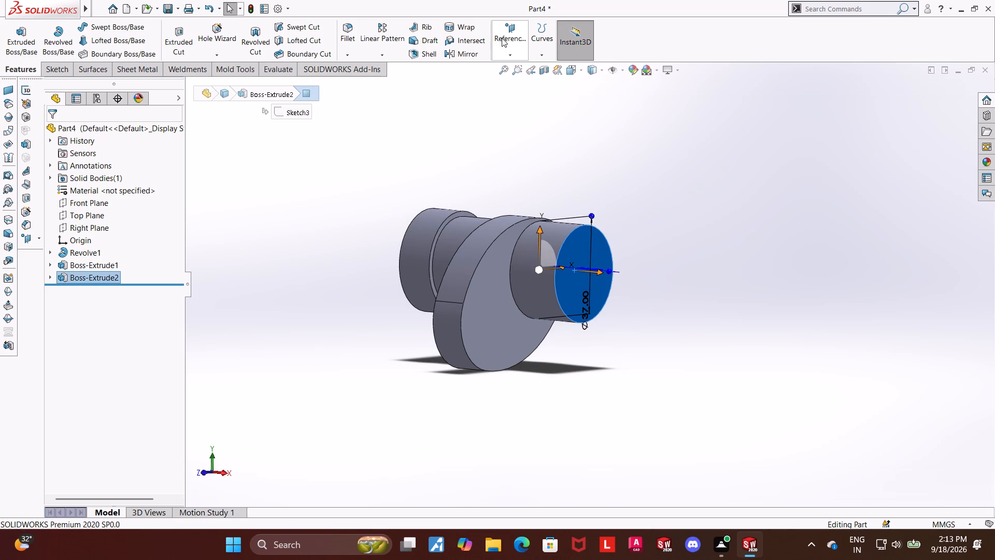
click(512, 32)
click(518, 64)
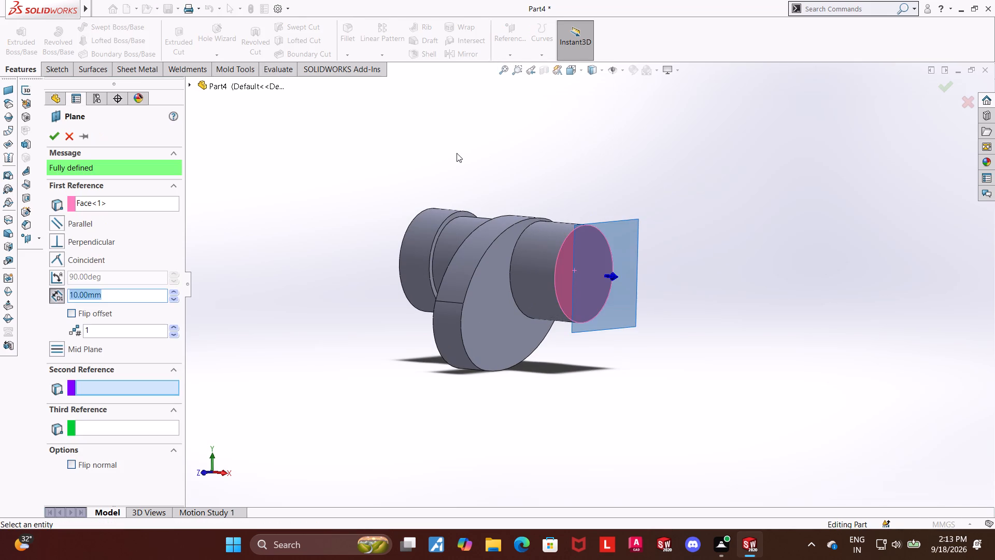
middle_drag(457, 153, 474, 151)
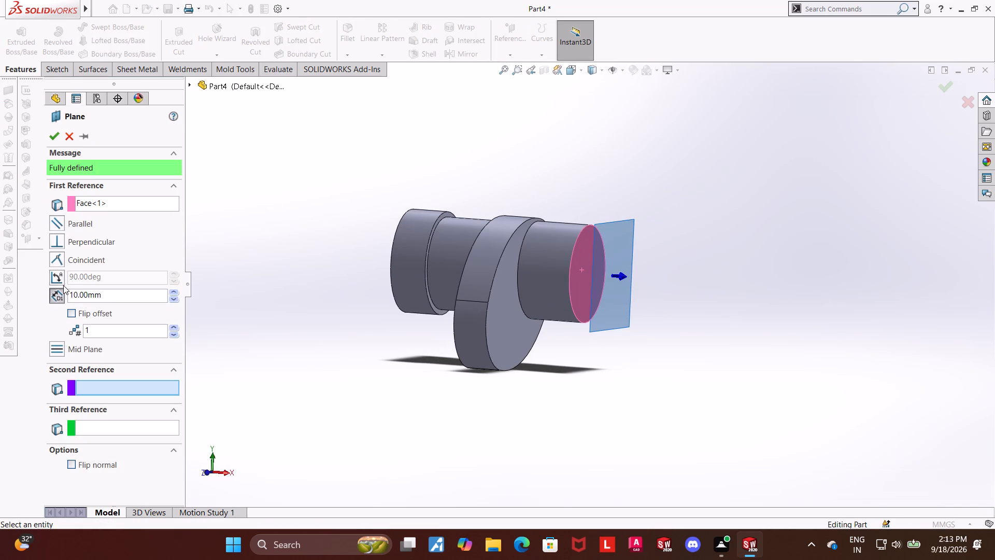
click(71, 312)
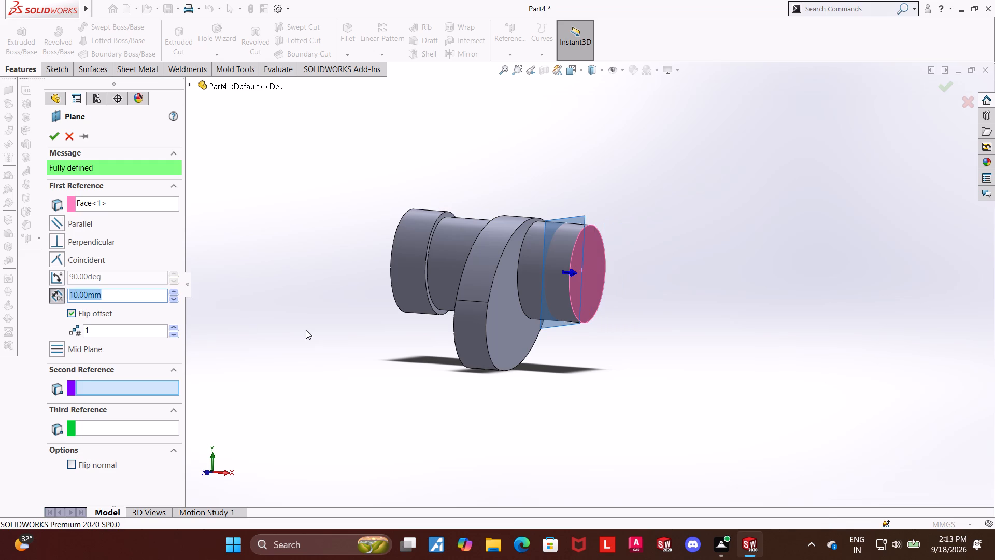
middle_drag(309, 329, 327, 327)
drag(114, 294, 51, 289)
text(21/23)
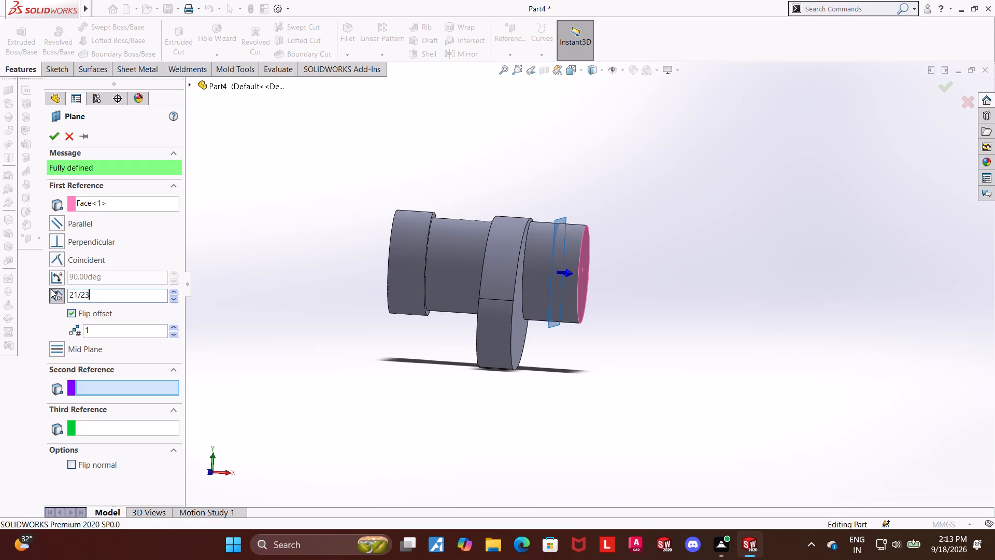
key(BackSpace)
key(Return)
click(52, 142)
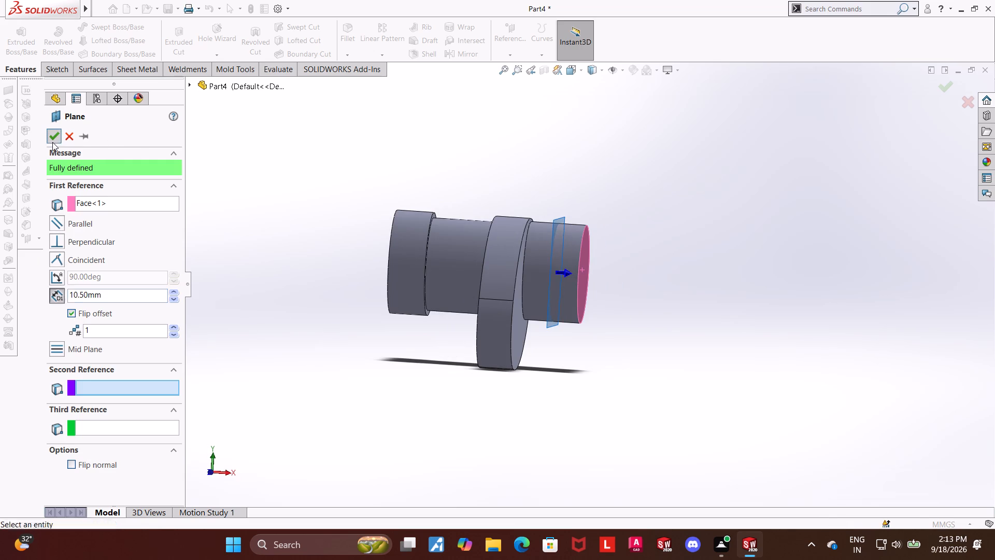
click(343, 361)
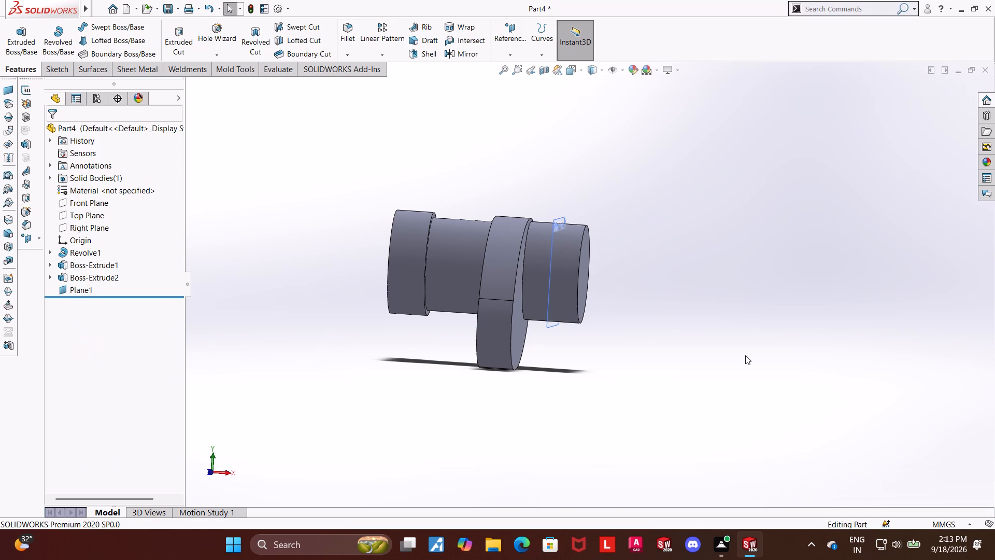
Mirror the web extrusion Boss-Extrude1 about Plane1 to form a second web at the boss's far end.
middle_drag(736, 354, 721, 352)
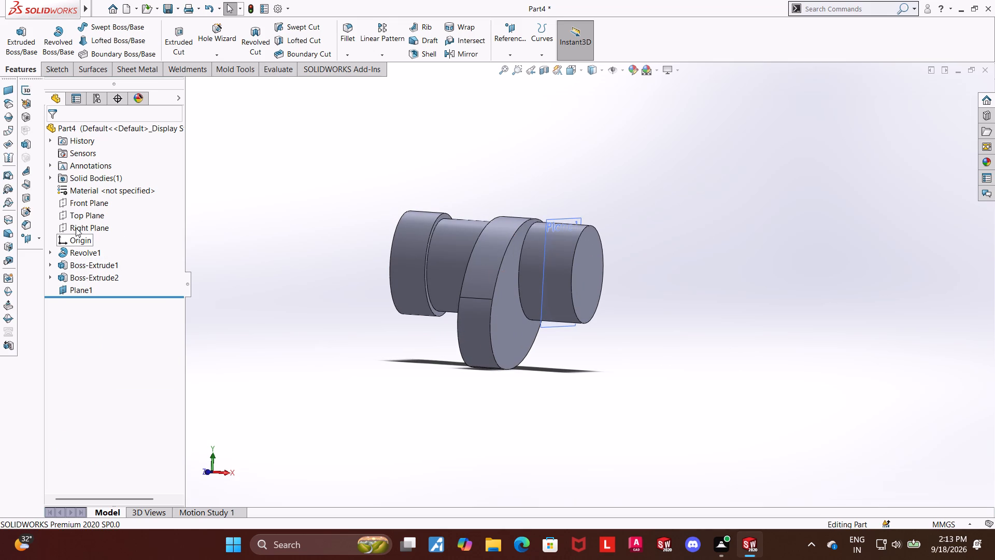
click(76, 268)
middle_drag(247, 215, 253, 215)
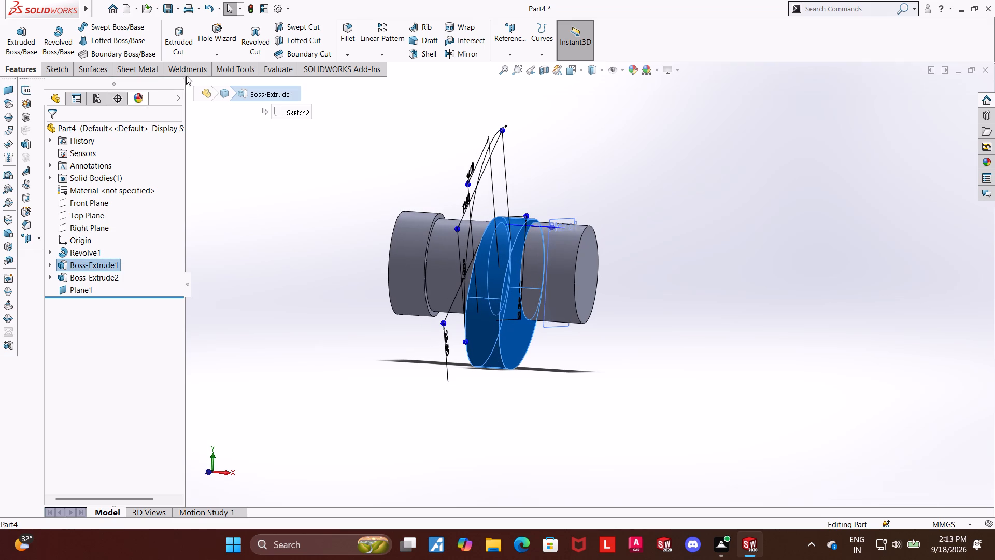
click(456, 55)
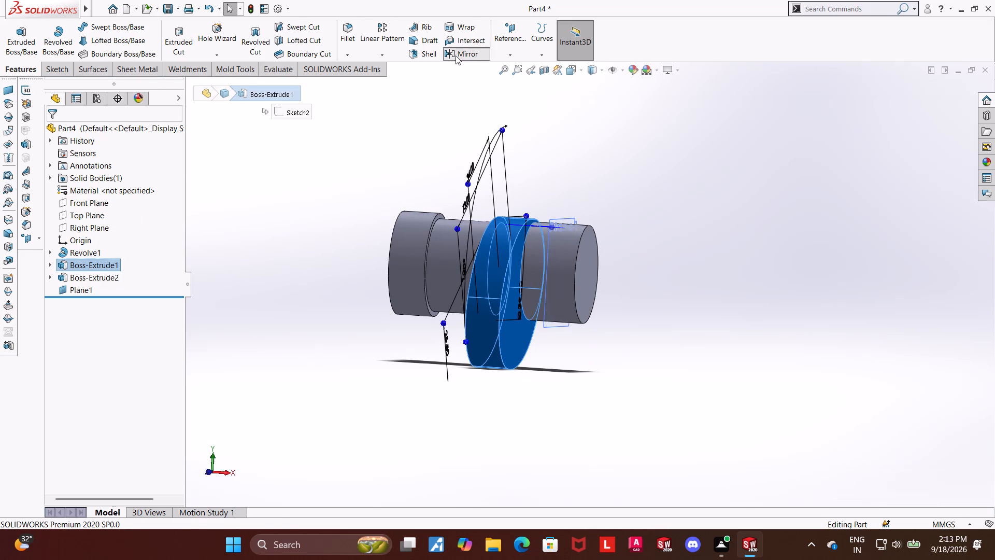
click(191, 85)
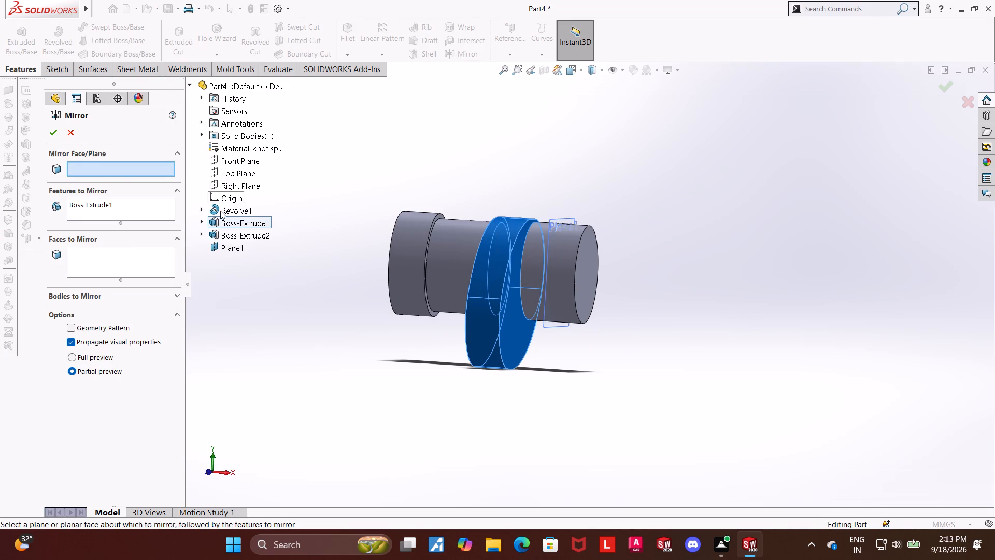
click(229, 245)
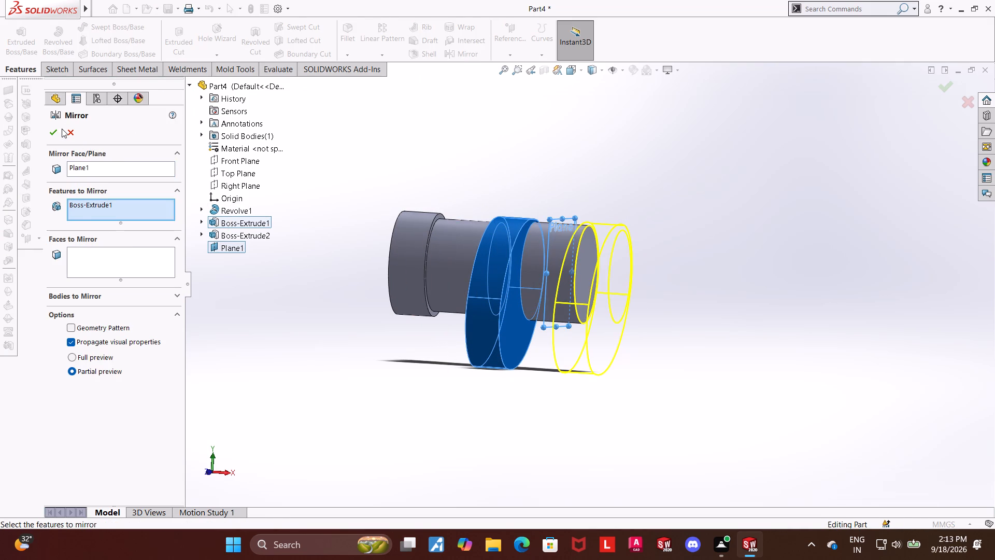
click(58, 129)
click(812, 185)
middle_drag(793, 199, 763, 205)
scroll(819, 188, up, 3)
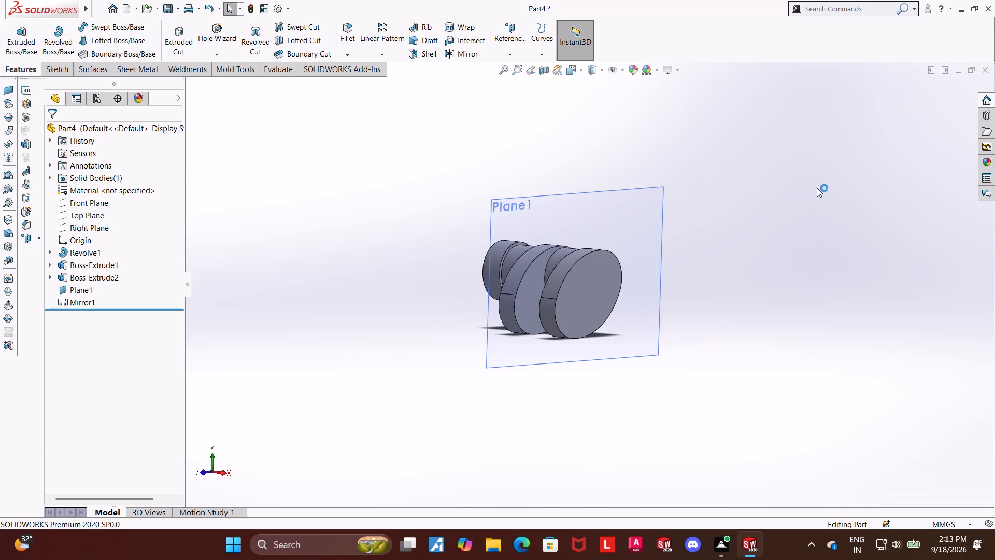
Examine the crankshaft body and its two mirrored webs from several sides.
middle_drag(789, 191, 750, 177)
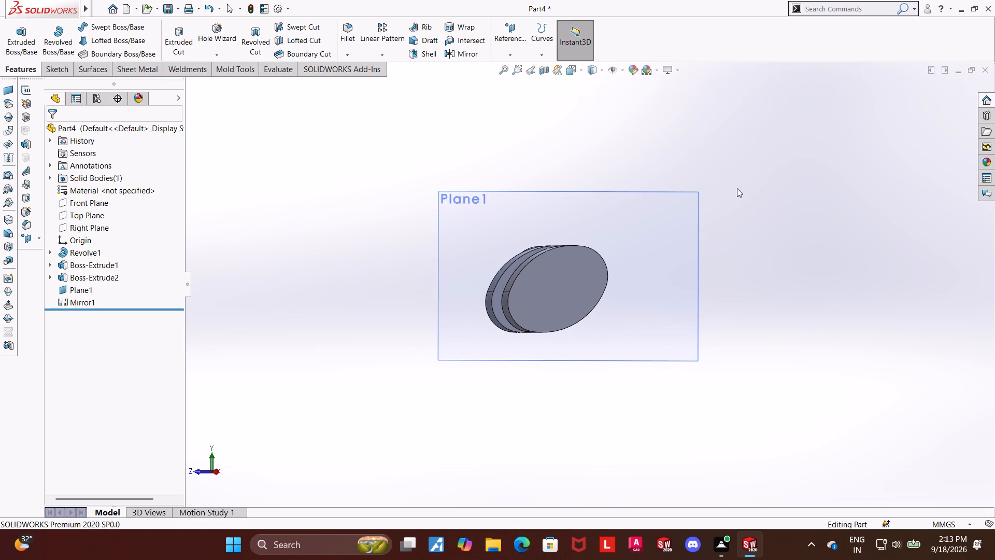
middle_drag(752, 207, 761, 228)
middle_drag(741, 215, 728, 318)
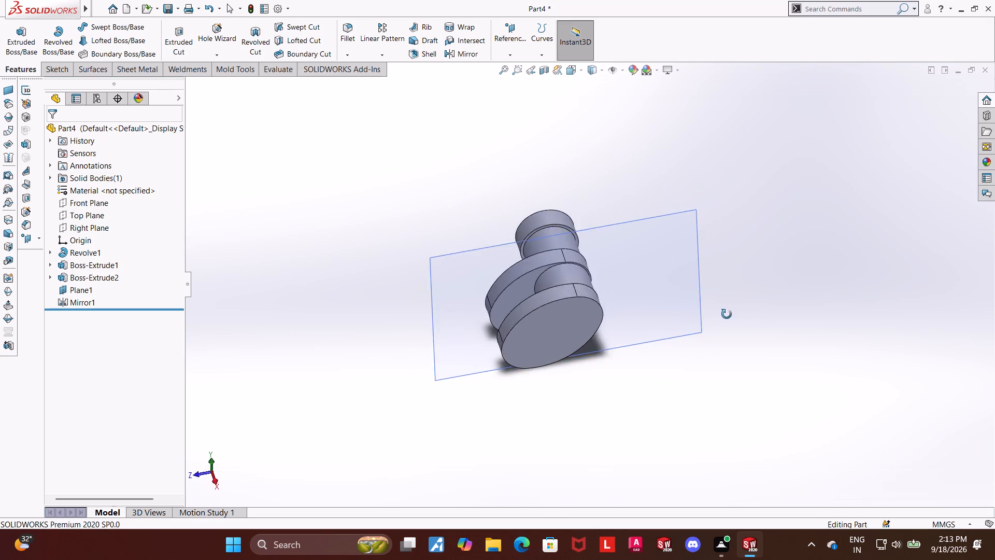
middle_drag(728, 318, 724, 229)
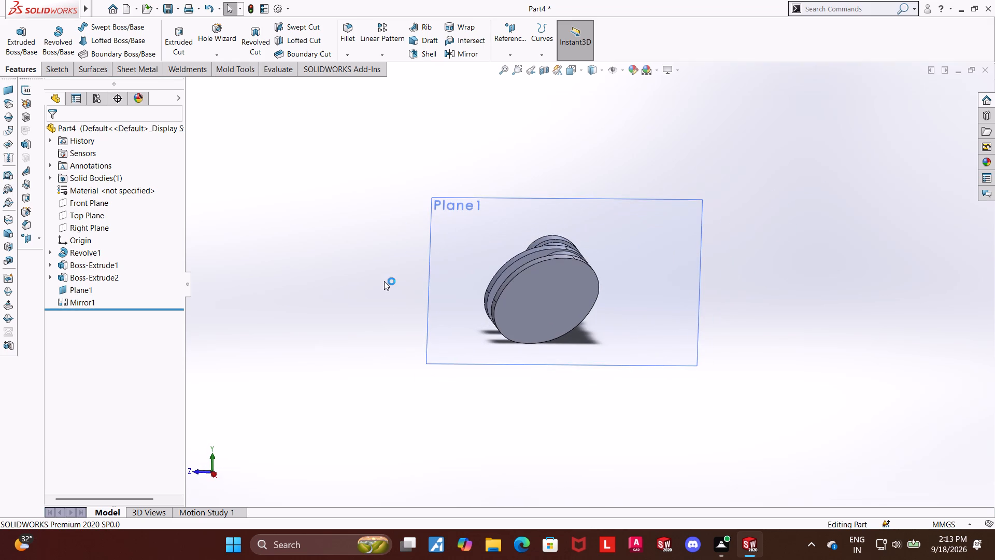
middle_drag(803, 326, 979, 265)
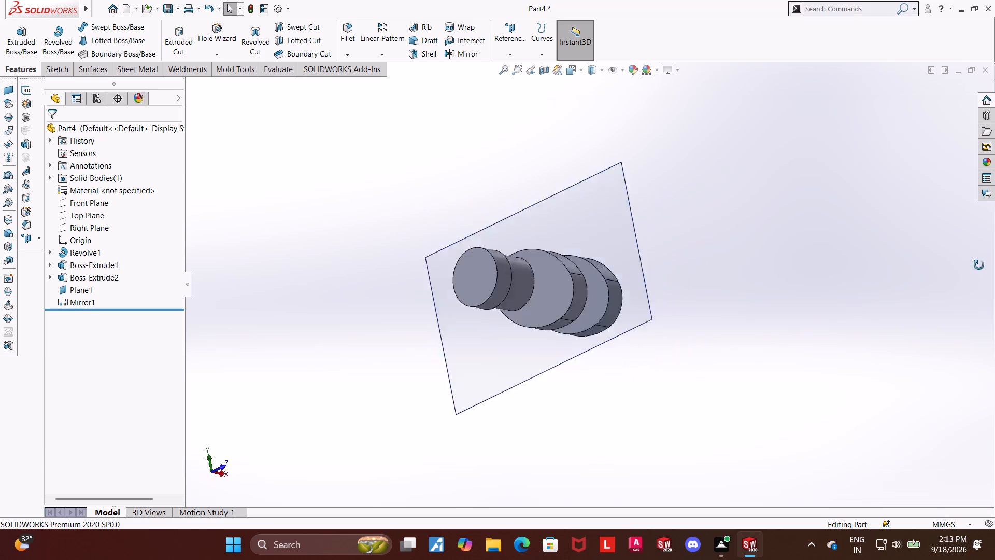
middle_drag(979, 265, 923, 322)
middle_drag(652, 244, 605, 380)
scroll(591, 320, down, 1)
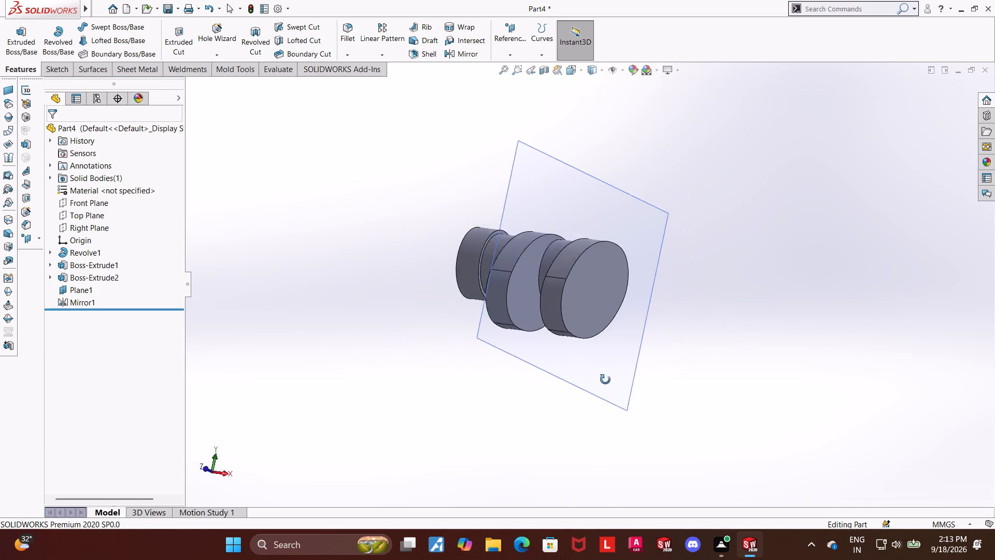
middle_drag(605, 380, 635, 421)
middle_drag(681, 287, 718, 244)
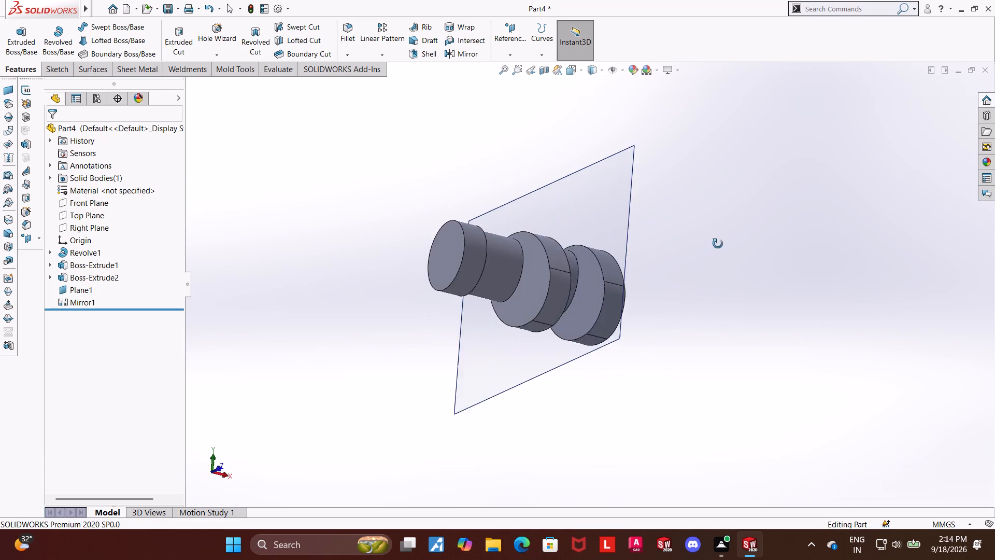
middle_drag(718, 244, 591, 269)
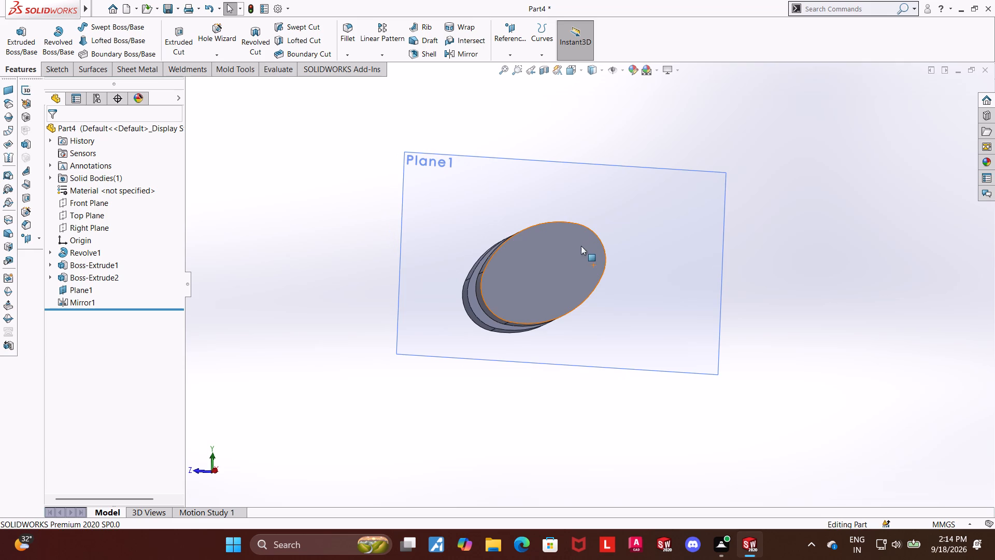
middle_click(813, 262)
middle_drag(751, 271, 780, 304)
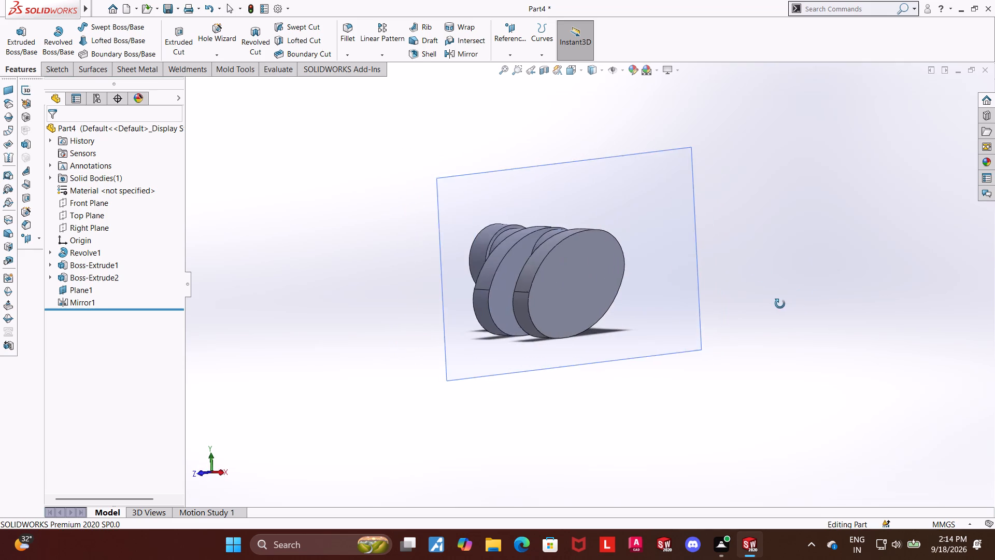
middle_drag(780, 304, 799, 319)
middle_drag(280, 262, 294, 262)
middle_drag(773, 301, 803, 294)
scroll(792, 298, up, 1)
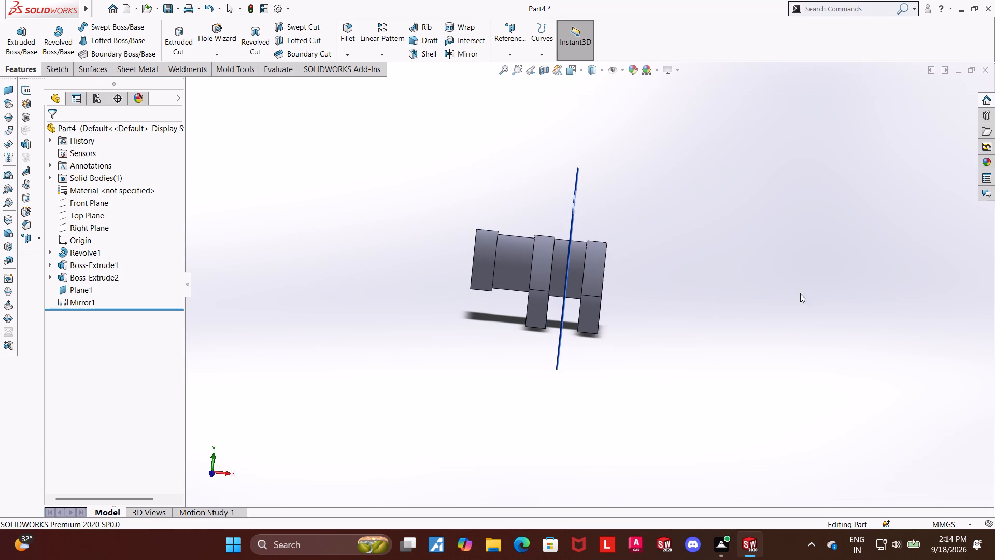
scroll(729, 262, down, 2)
middle_drag(719, 269, 692, 269)
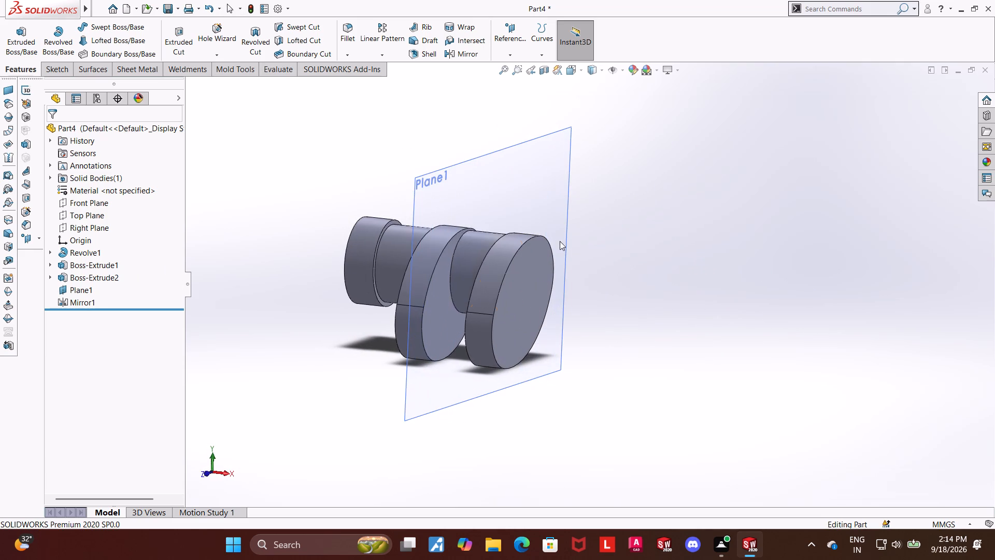
On the outer face of the mirrored web, sketch a circle about 32 mm in diameter centred on the origin.
click(535, 293)
click(578, 267)
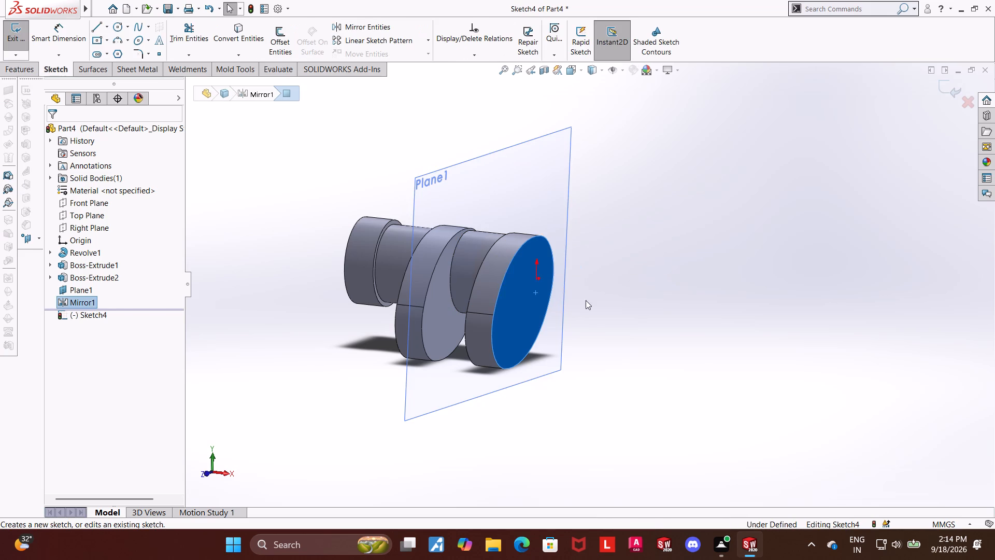
click(91, 316)
click(118, 299)
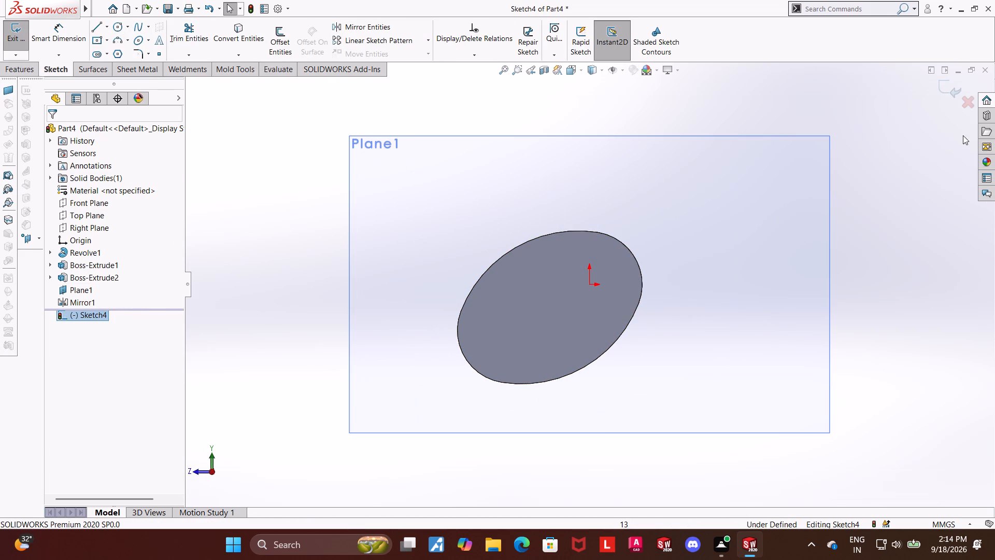
click(115, 27)
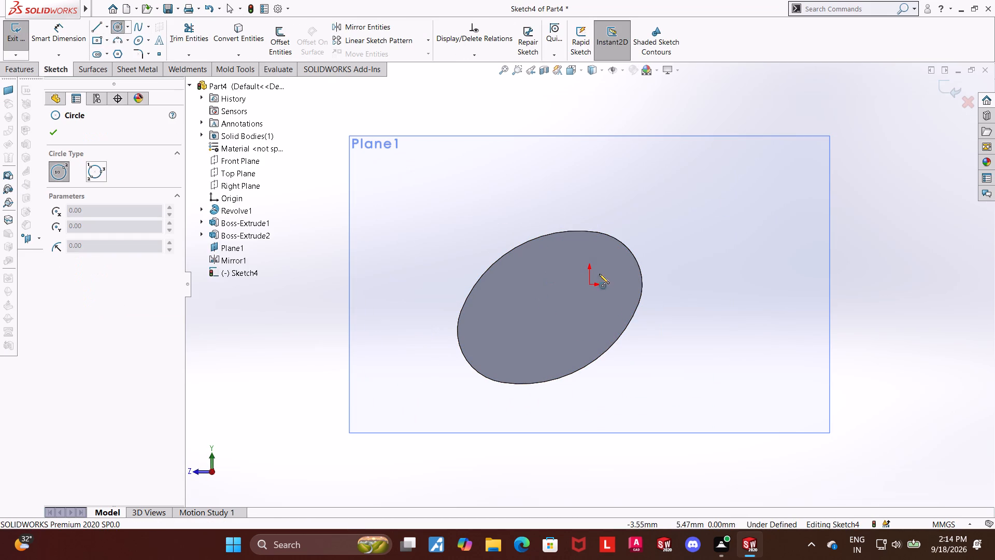
click(589, 286)
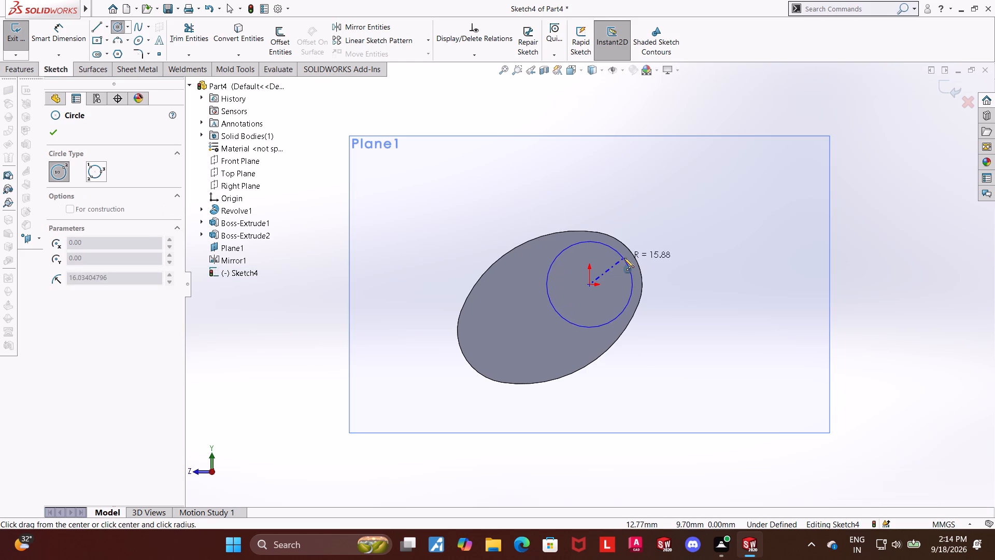
click(624, 258)
key(Escape)
key(Escape)
Dimension the circle's diameter to 37 mm and close the sketch.
click(39, 34)
click(607, 326)
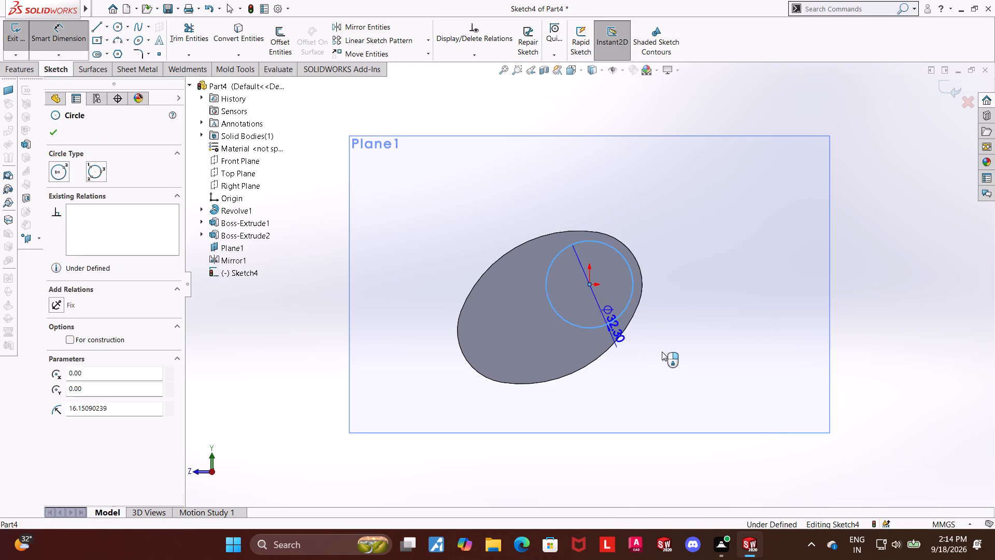
click(662, 352)
text(37)
key(Return)
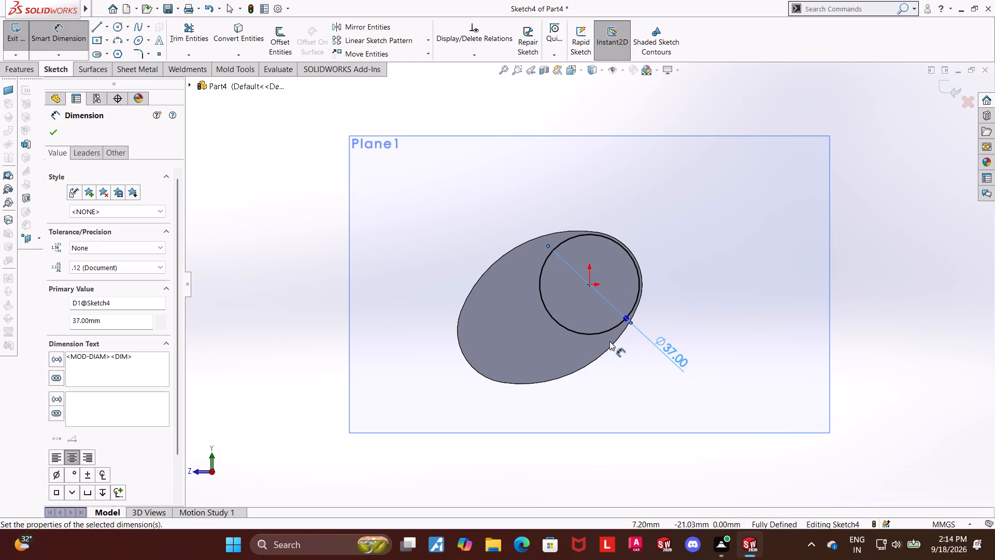
key(Escape)
click(945, 85)
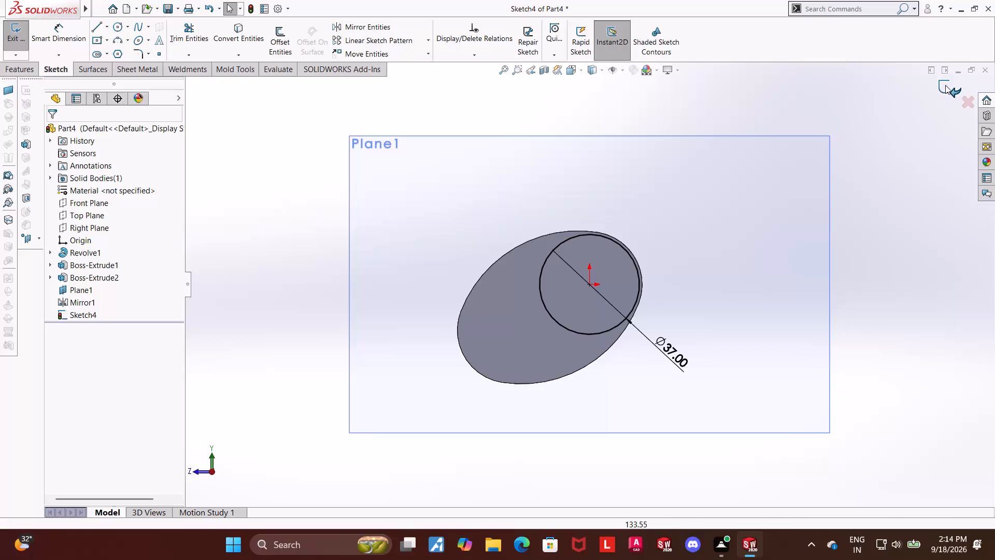
Extrude the 37 mm circle outward from the mirrored web as a blind boss 34 mm deep, merged with the body.
middle_drag(858, 231, 883, 231)
click(17, 27)
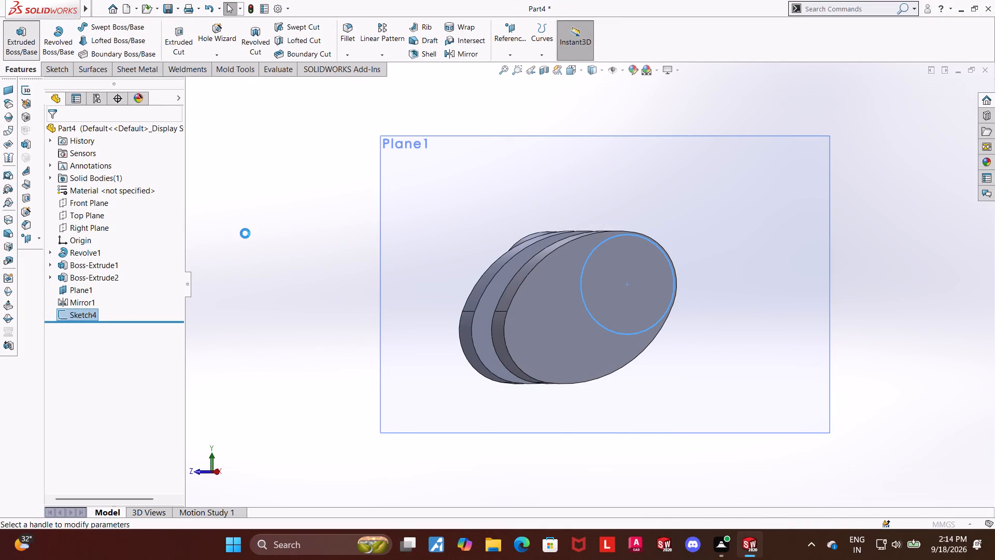
middle_drag(244, 234, 261, 247)
click(122, 258)
click(122, 251)
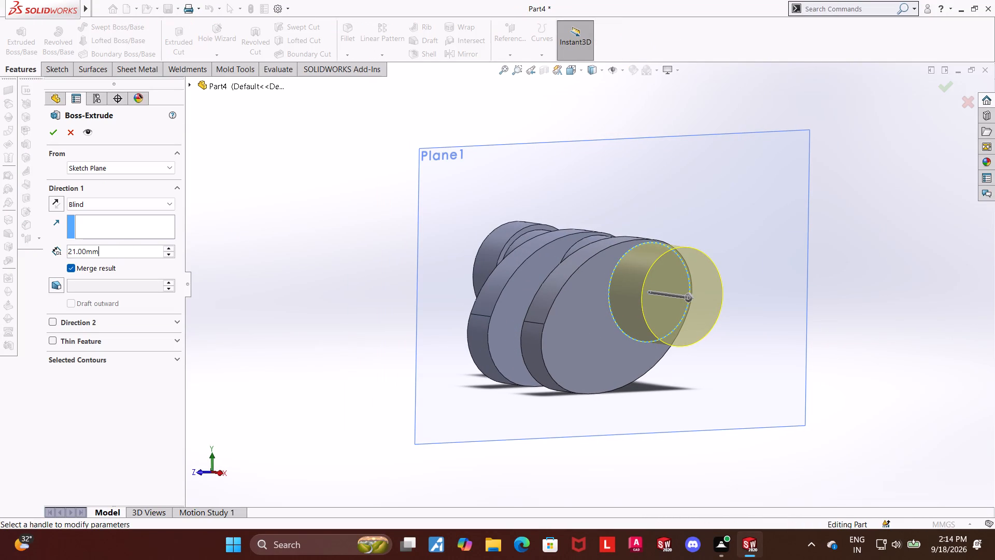
drag(122, 251, 60, 248)
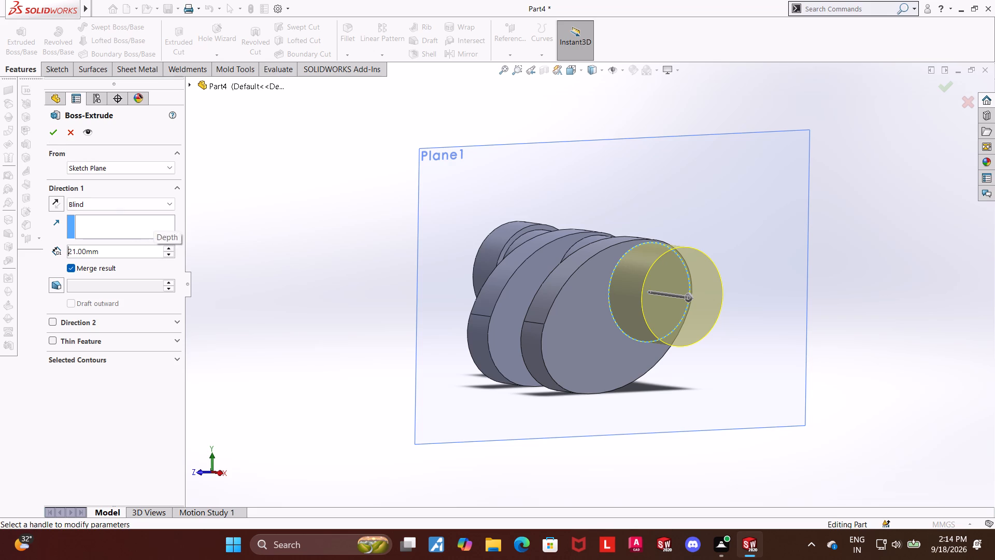
drag(121, 251, 50, 248)
text(34)
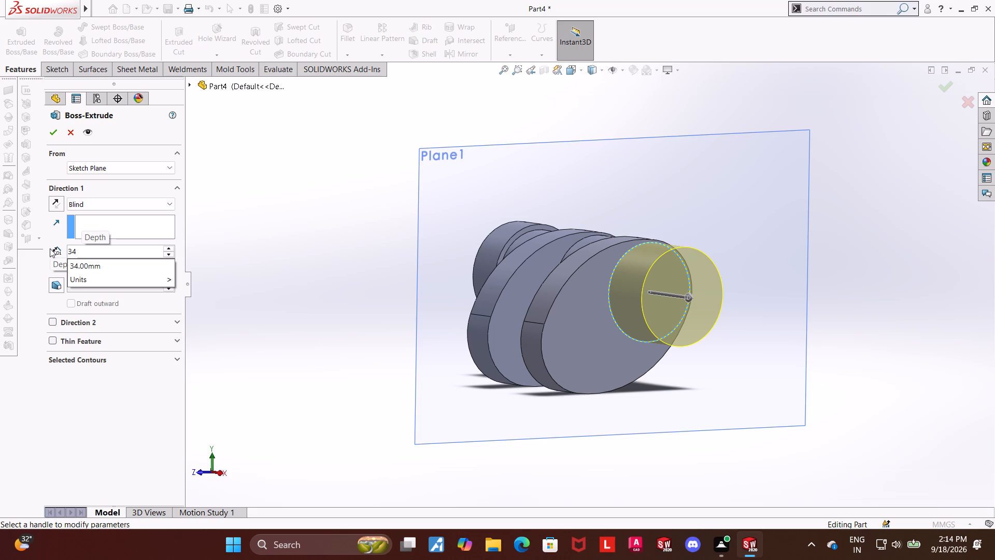
key(Return)
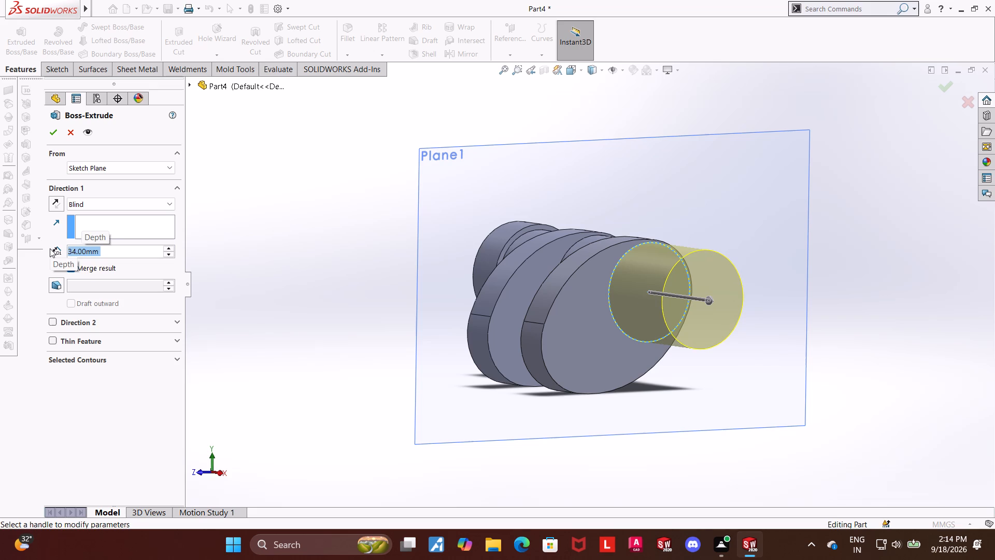
click(53, 137)
click(280, 229)
Review the extended shaft and check the dimensions in Sketch1 of the Revolve1 feature.
middle_drag(273, 241, 329, 265)
scroll(275, 241, up, 1)
scroll(329, 265, up, 4)
middle_drag(669, 273, 712, 275)
middle_drag(683, 278, 664, 280)
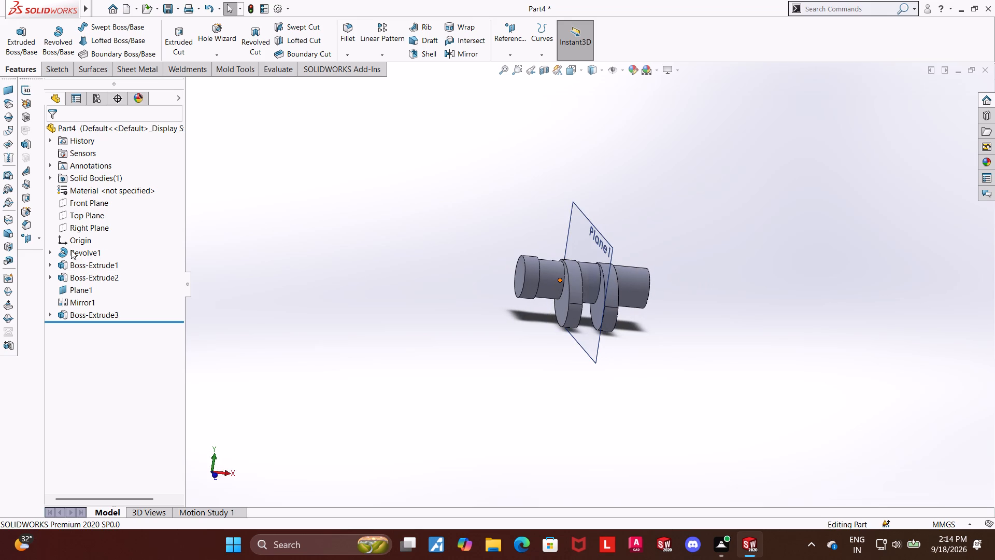
click(54, 250)
click(83, 265)
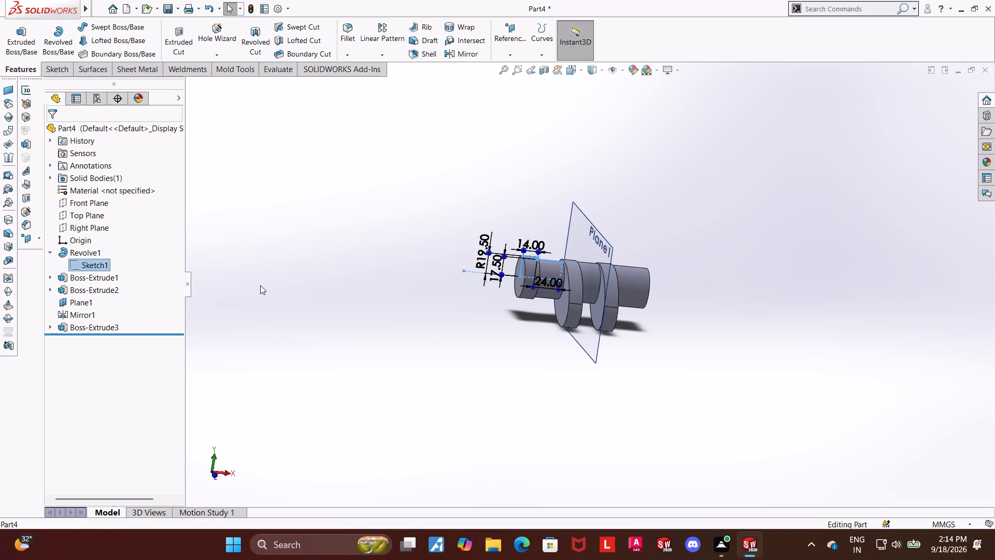
middle_drag(257, 284, 240, 286)
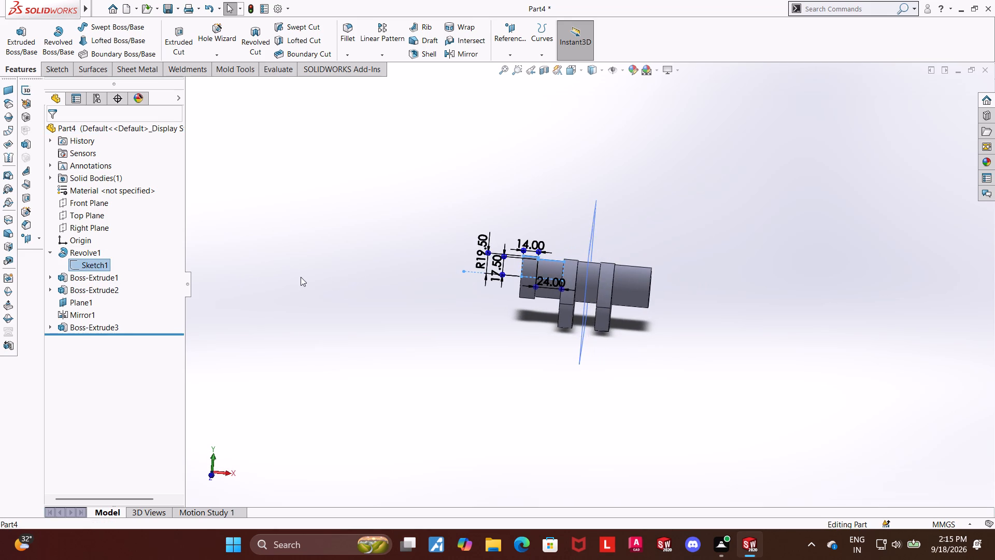
key(Escape)
Start a sketch on the end face of the 34 mm boss and convert the web's four outline edges into it.
scroll(717, 275, down, 2)
middle_drag(666, 274, 642, 279)
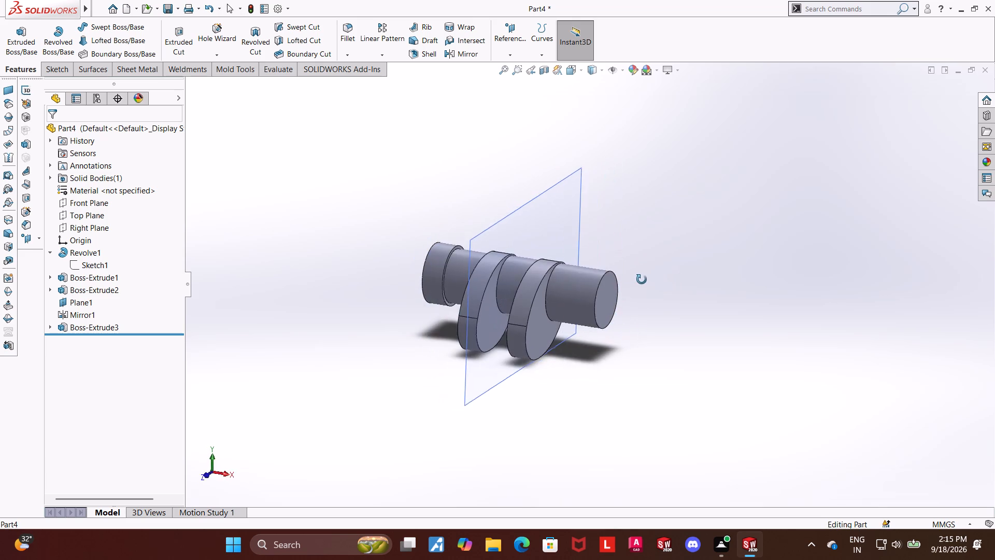
middle_drag(642, 279, 623, 297)
middle_drag(754, 293, 731, 305)
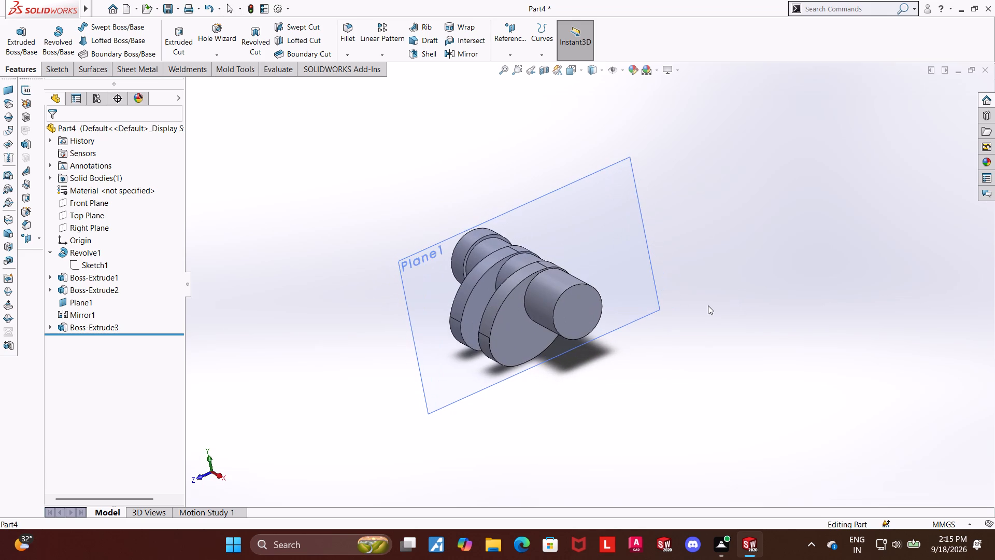
click(584, 308)
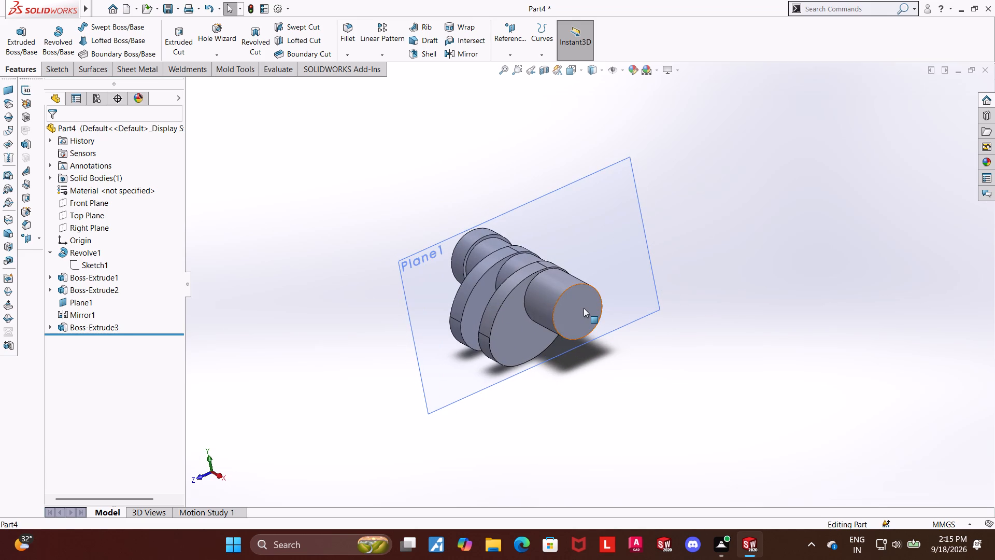
click(628, 279)
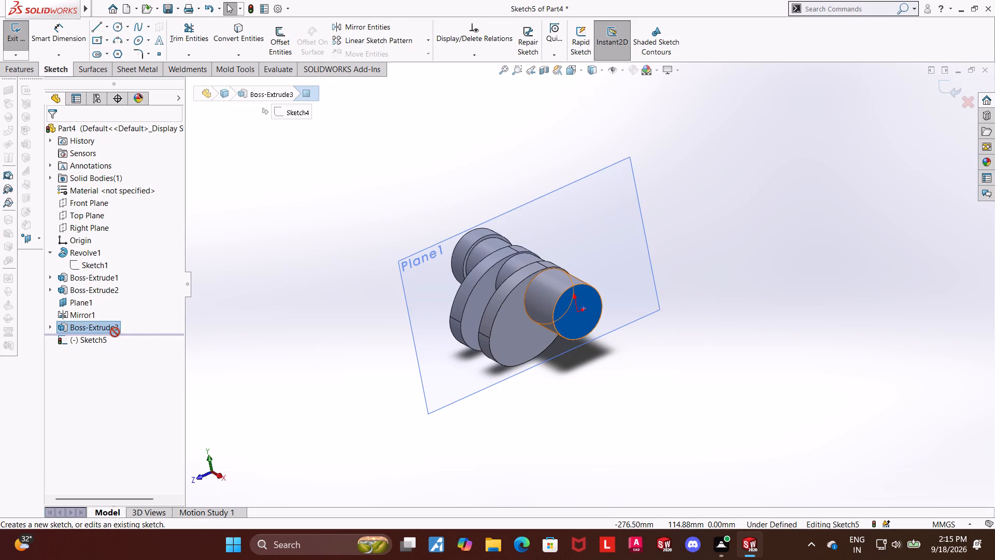
click(106, 342)
click(130, 326)
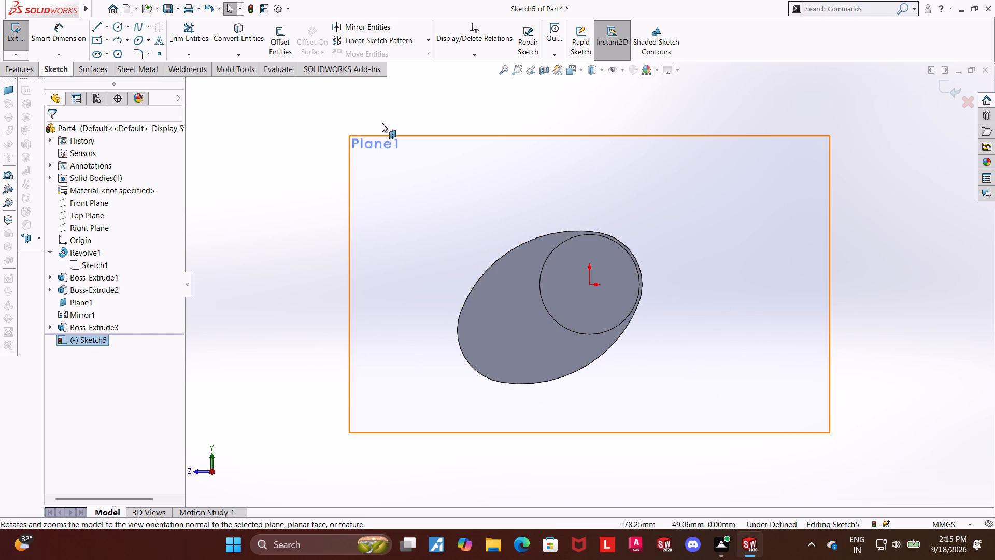
click(242, 31)
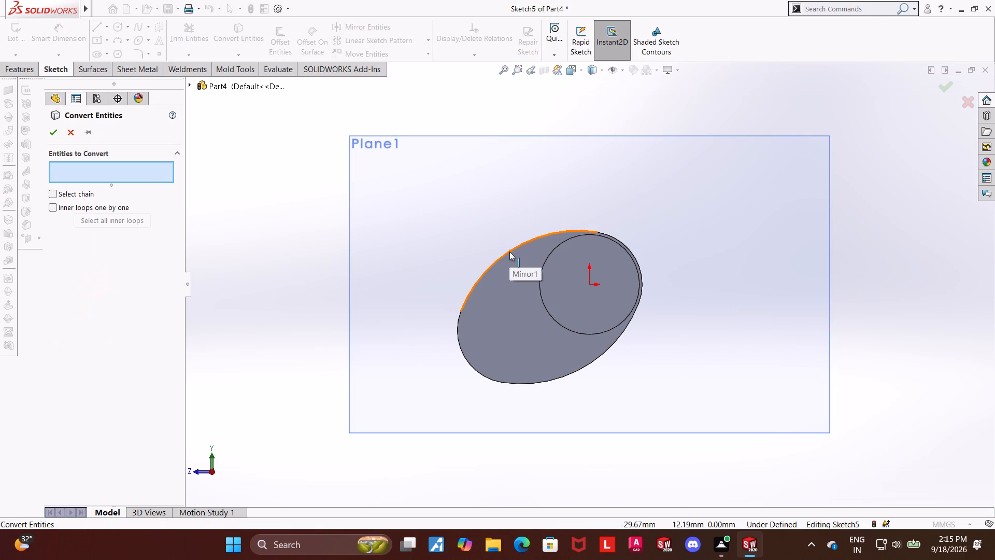
click(509, 251)
click(459, 330)
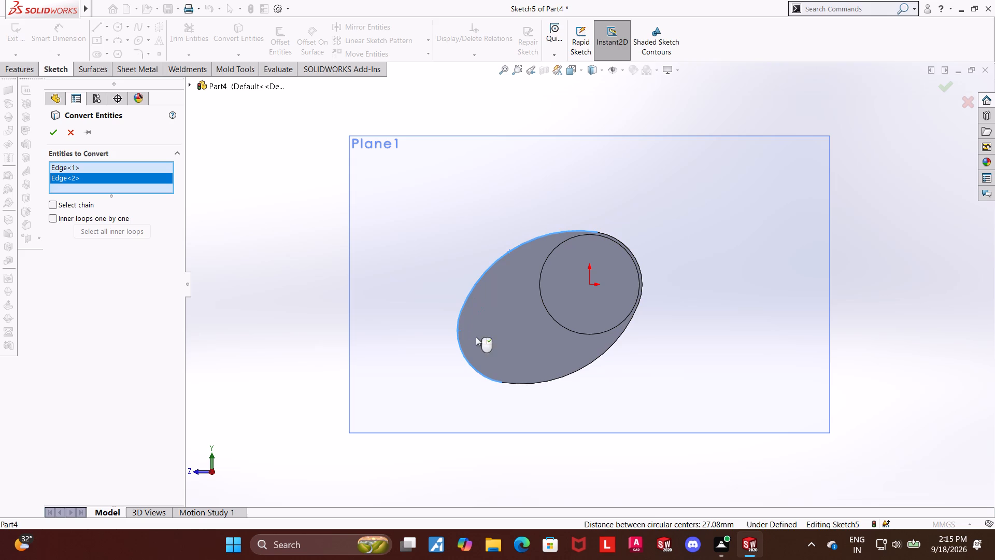
click(607, 353)
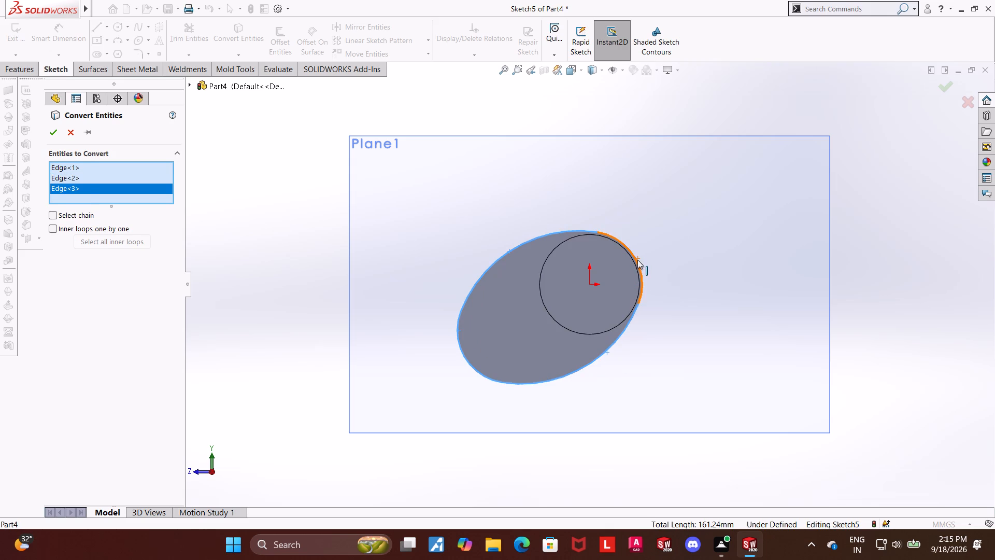
click(637, 260)
click(56, 133)
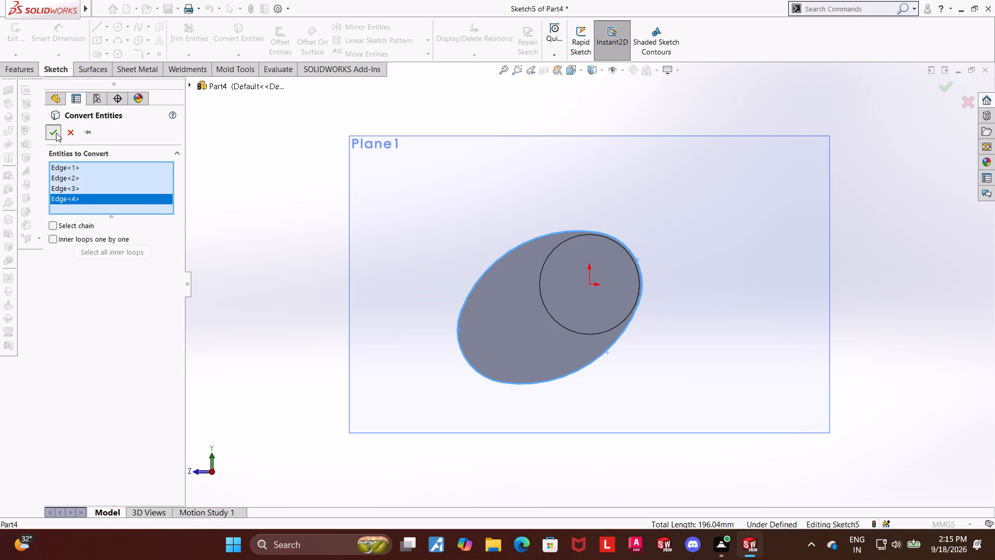
middle_click(220, 249)
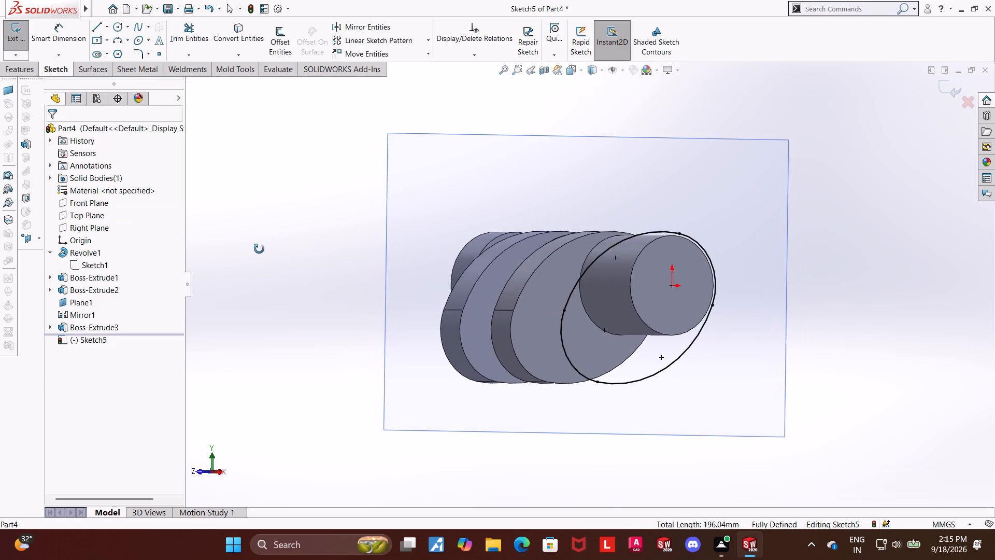
Rotate the four converted web outline arcs 240° about the origin, without keeping relations.
click(79, 341)
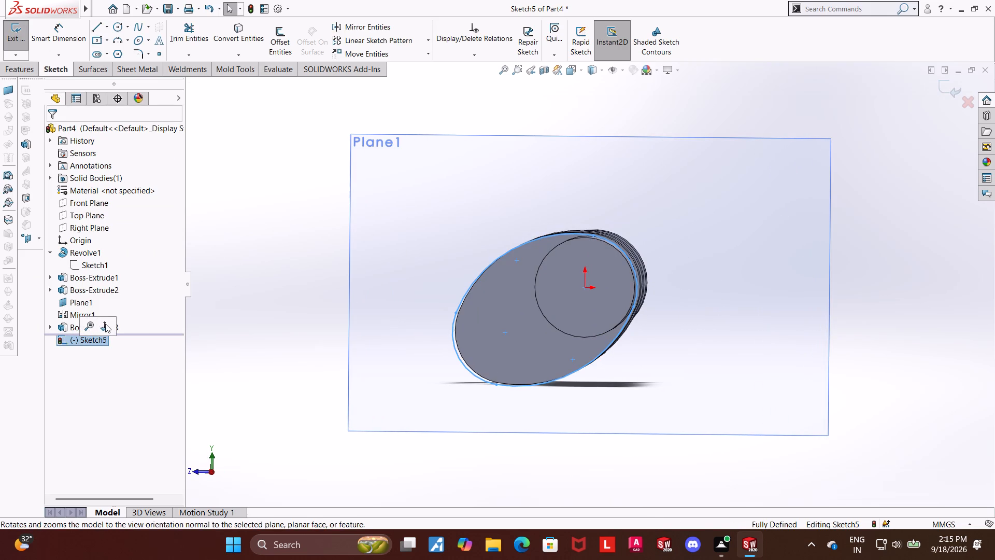
click(105, 324)
click(431, 55)
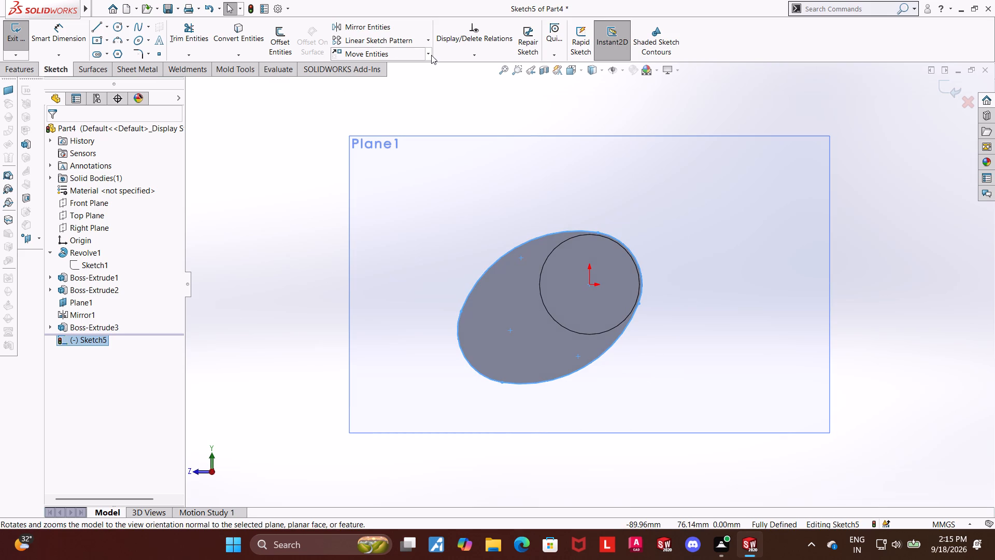
click(385, 91)
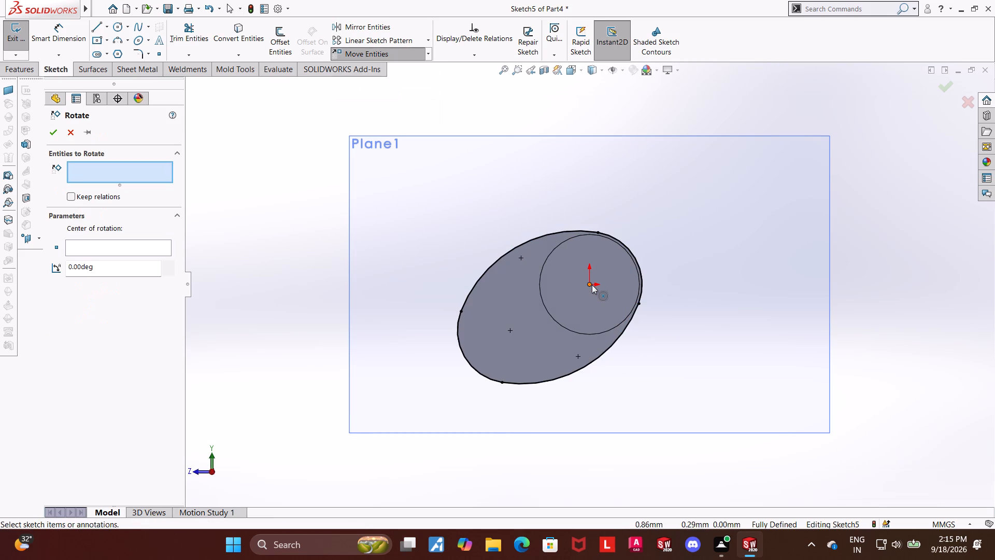
click(523, 246)
click(459, 344)
click(600, 354)
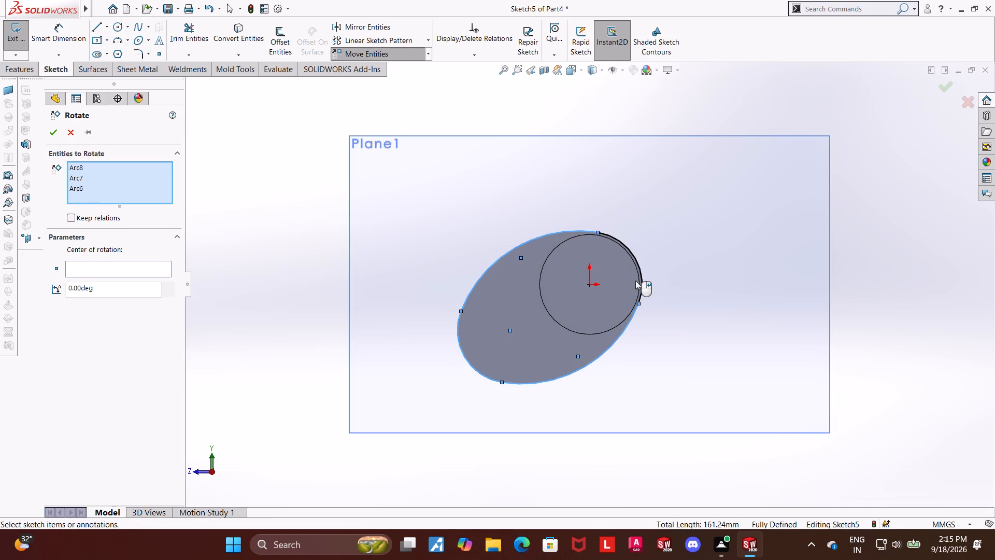
click(640, 276)
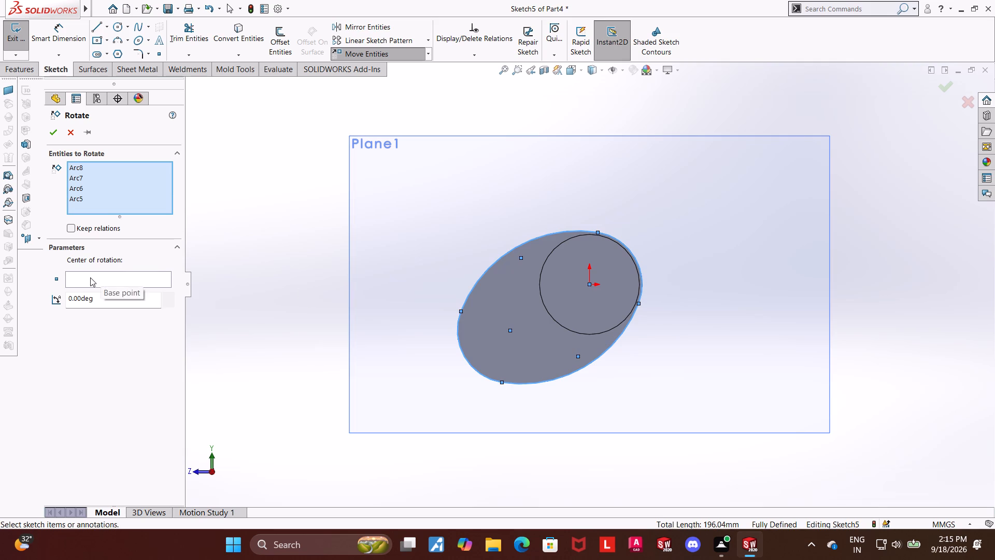
click(90, 277)
double_click(588, 284)
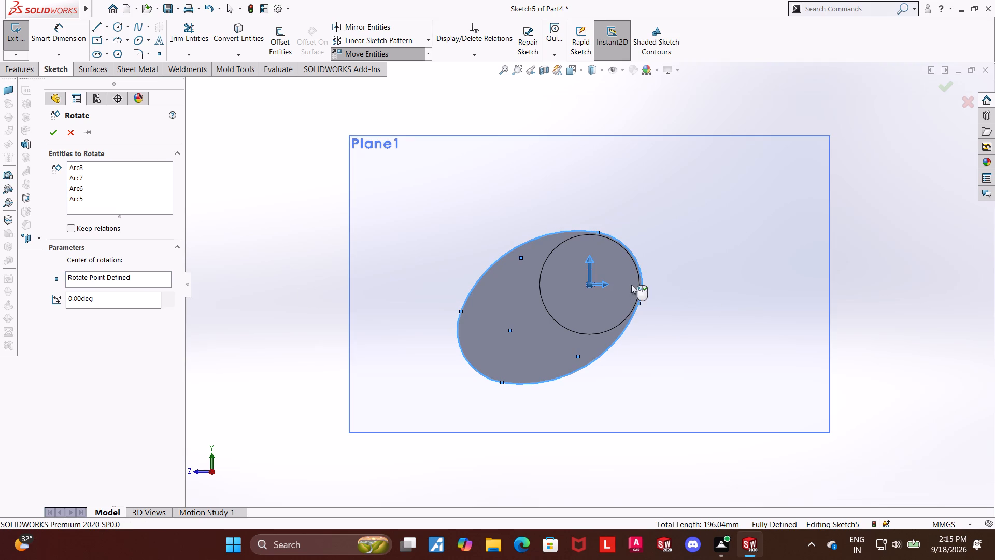
drag(126, 301, 28, 302)
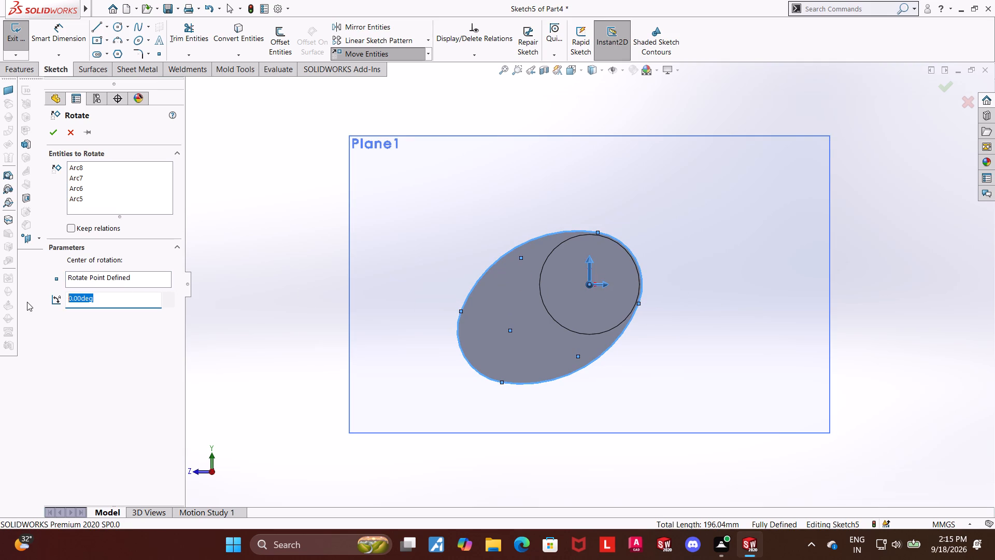
text(120)
key(Return)
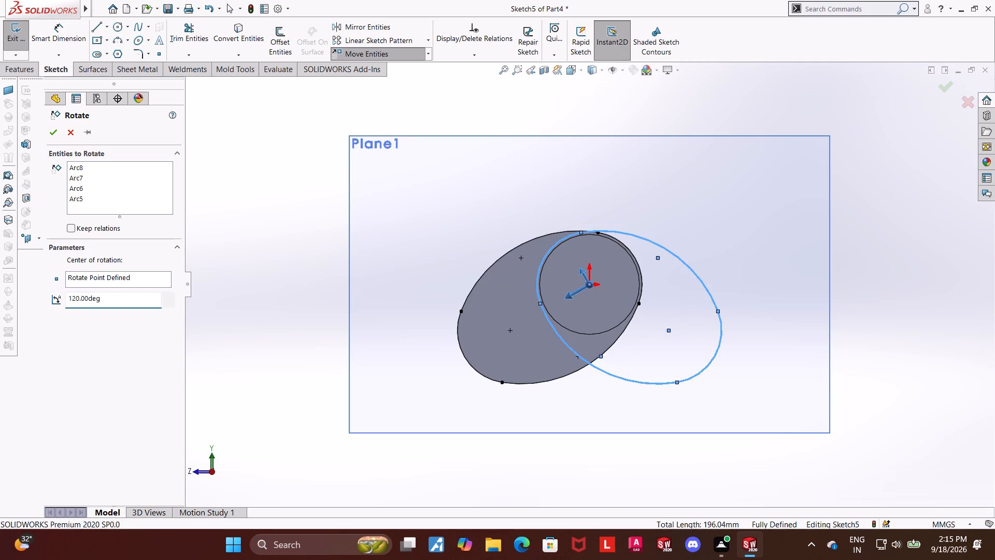
drag(123, 301, 45, 301)
text(240)
key(Return)
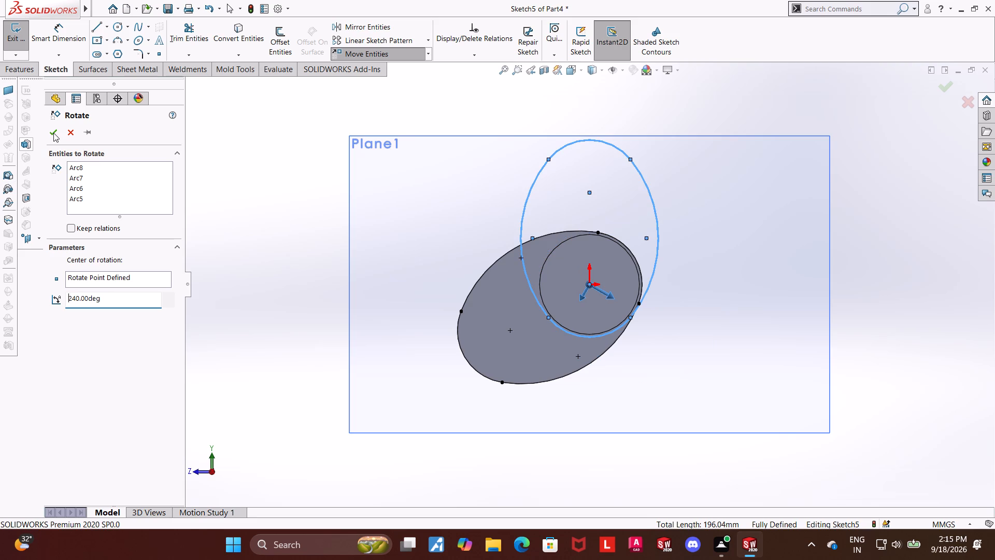
click(53, 133)
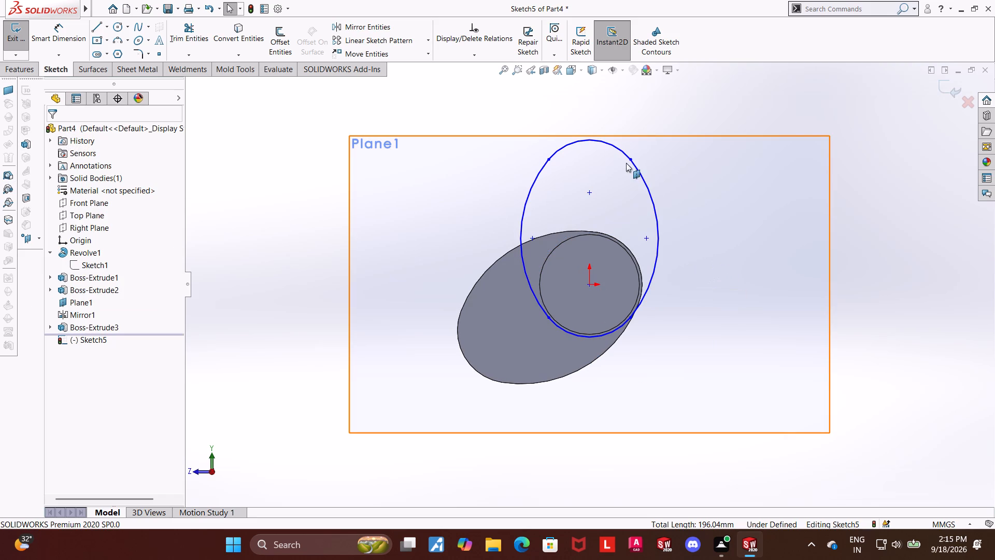
Dimension the vertical distance from the origin to the upper arc's centre and the rotated outline's overall height.
click(71, 25)
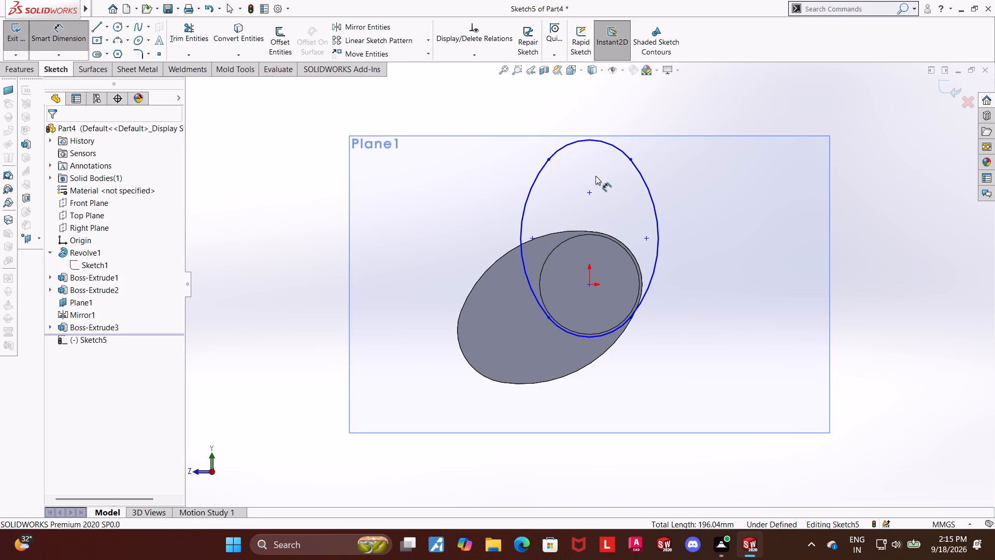
click(591, 192)
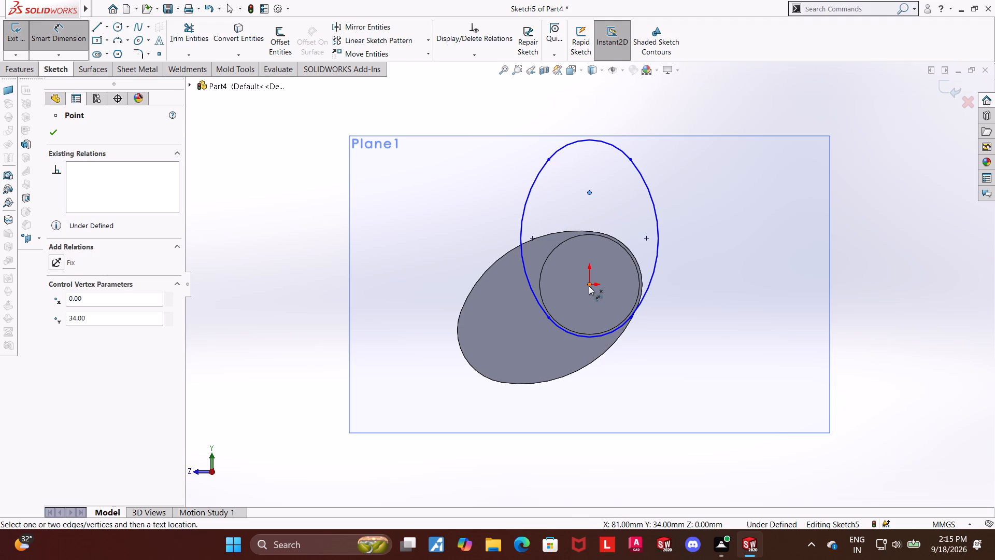
click(589, 286)
click(708, 234)
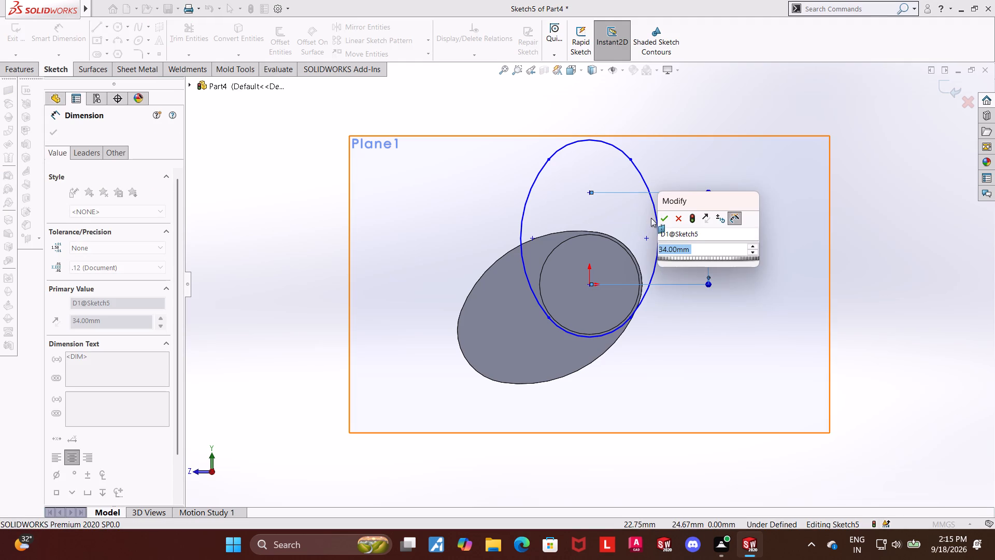
click(662, 217)
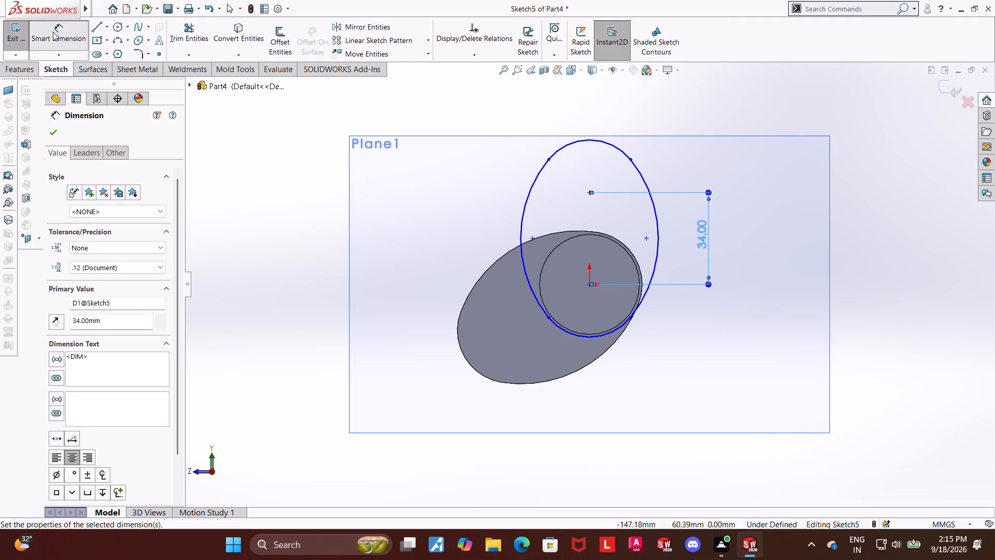
click(590, 139)
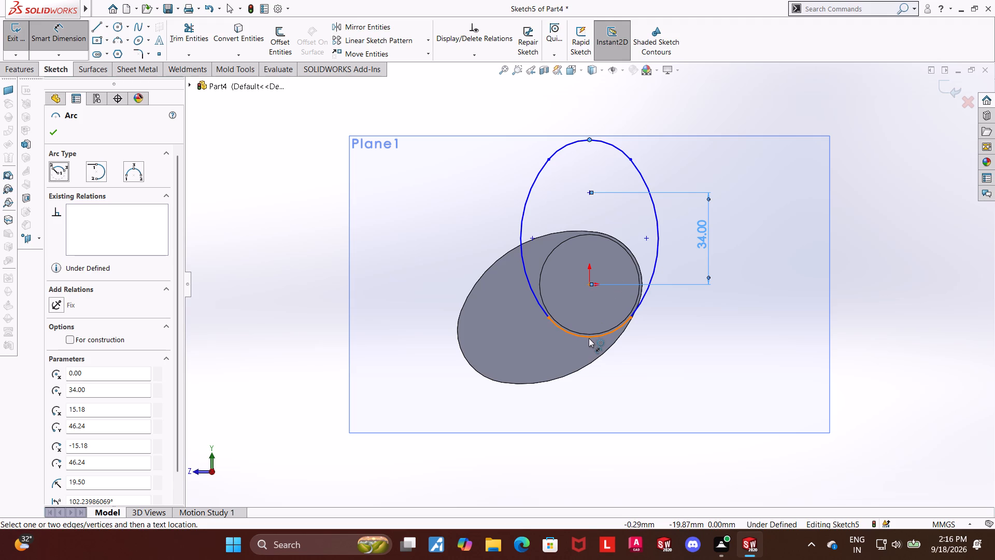
click(590, 338)
click(803, 268)
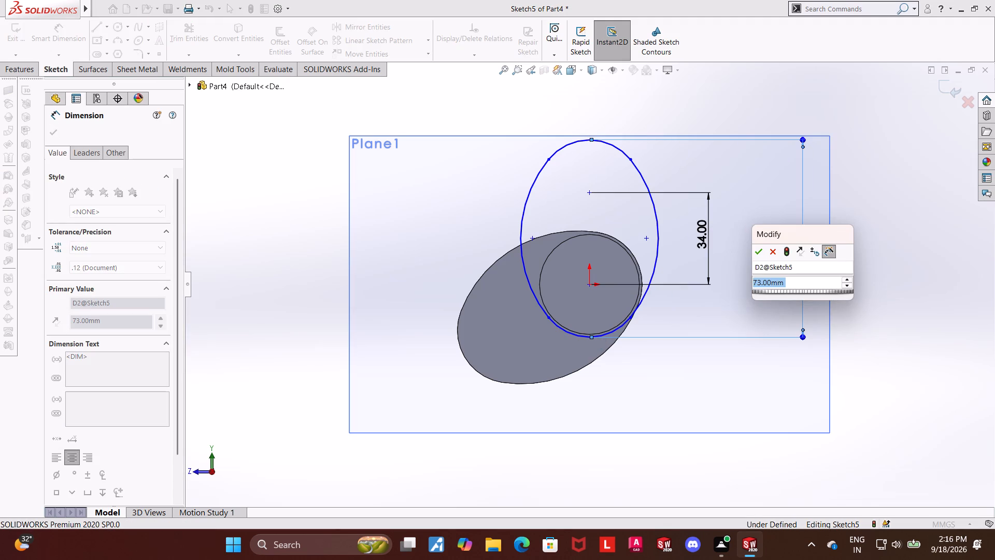
click(756, 250)
key(Escape)
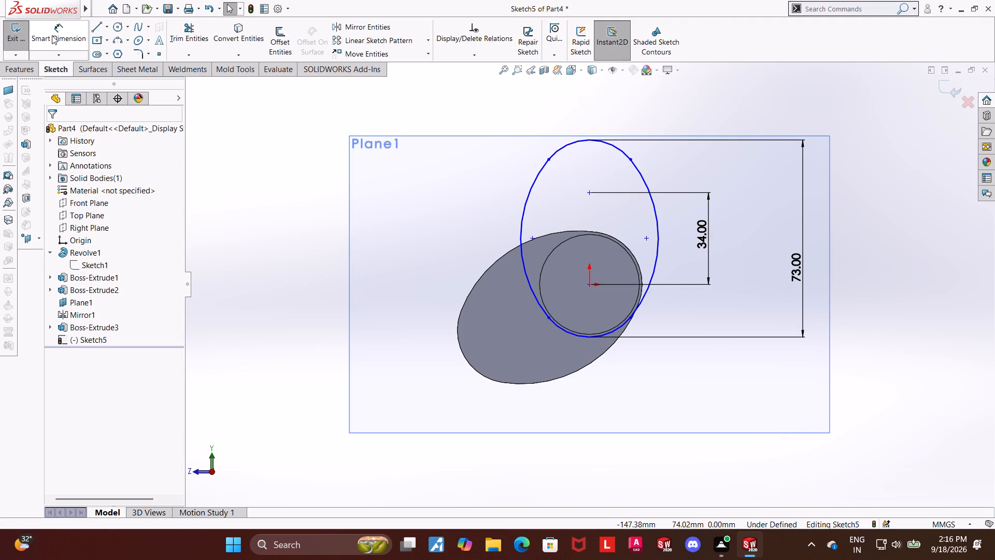
Dimension the overall width between the rotated outline's two side arcs, placing the dimension above the outline.
click(52, 35)
click(521, 238)
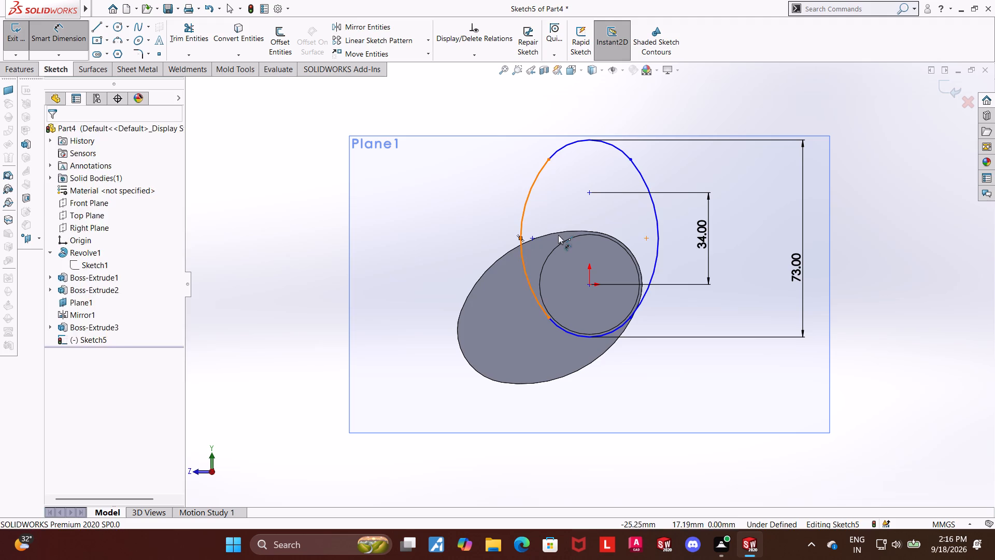
click(659, 239)
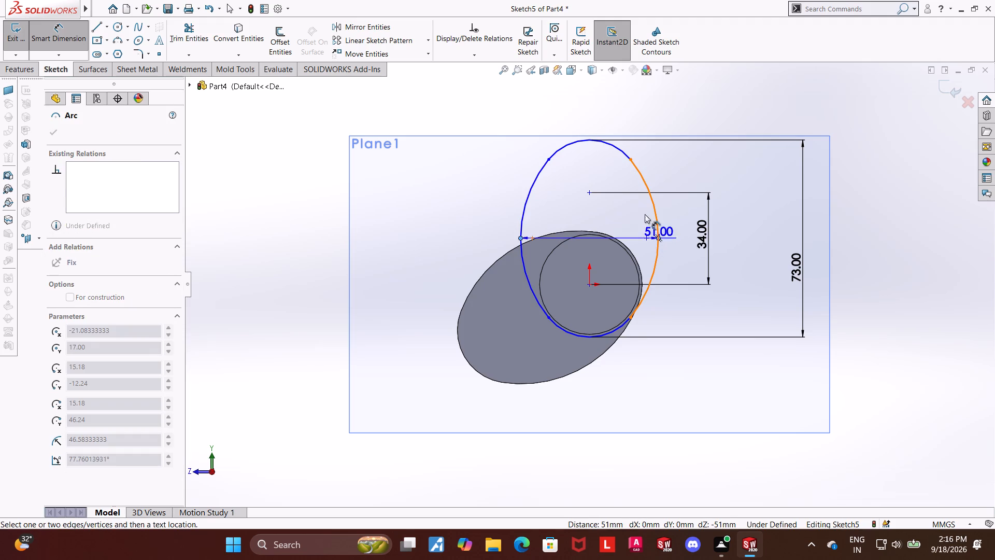
click(582, 108)
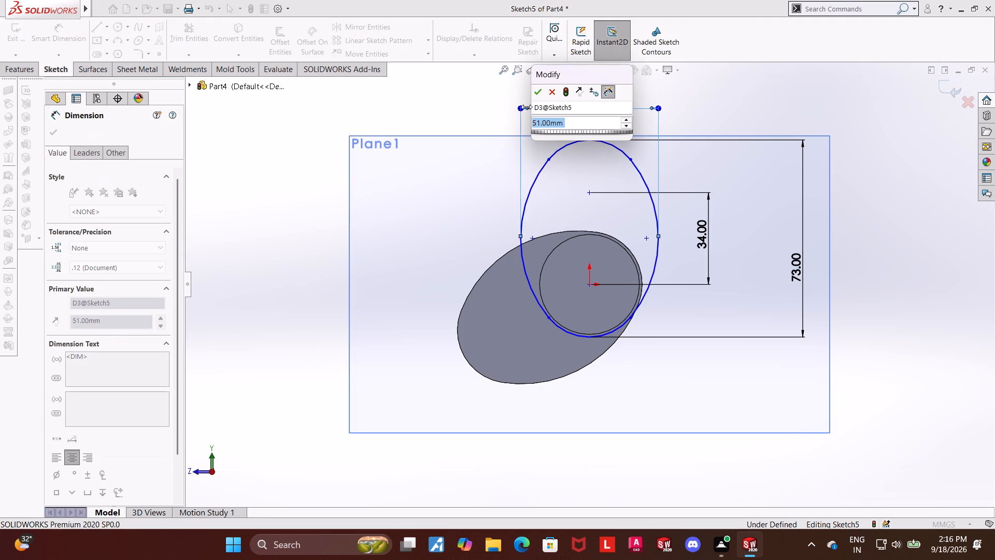
click(542, 97)
key(Escape)
key(Escape)
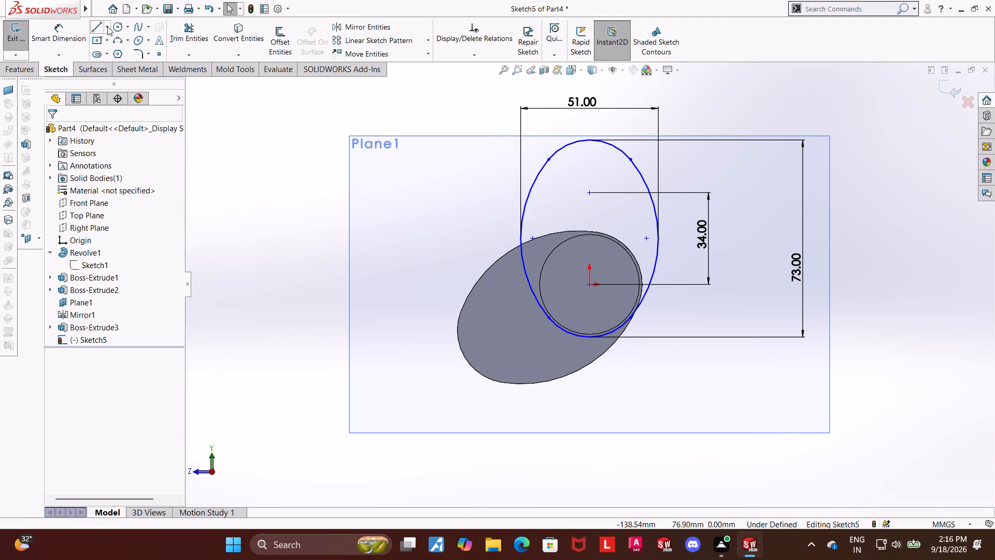
Draw a vertical centerline about 84 mm long from the origin up past the top of the outline.
click(107, 26)
click(112, 54)
click(589, 285)
scroll(589, 273, up, 1)
click(587, 95)
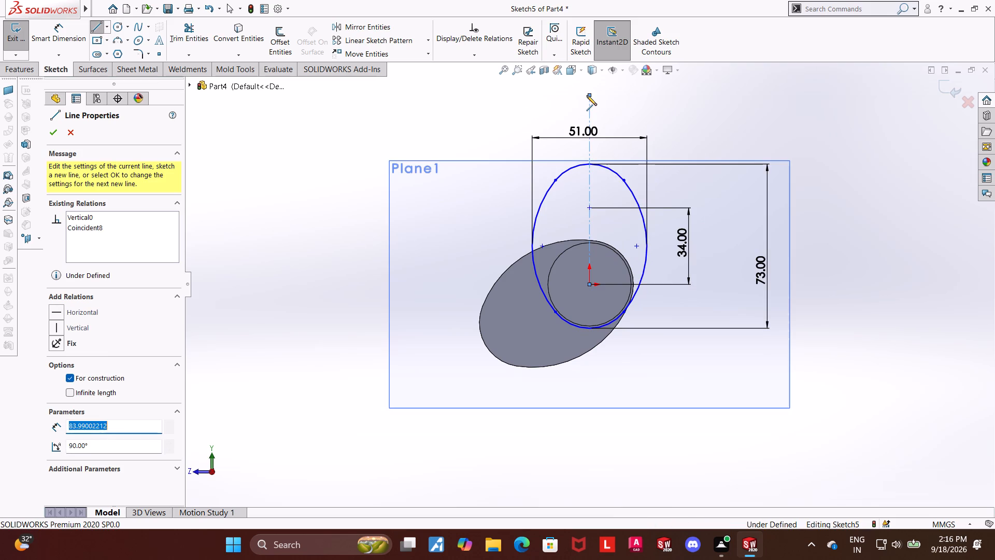
key(Escape)
key(Escape)
key(Escape)
scroll(692, 122, up, 2)
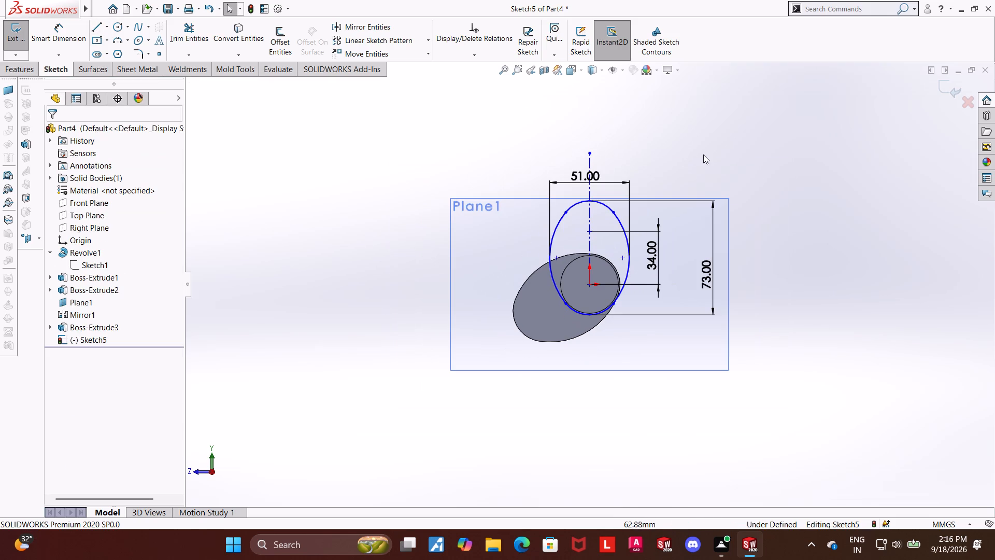
scroll(559, 299, down, 1)
key(Escape)
key(Escape)
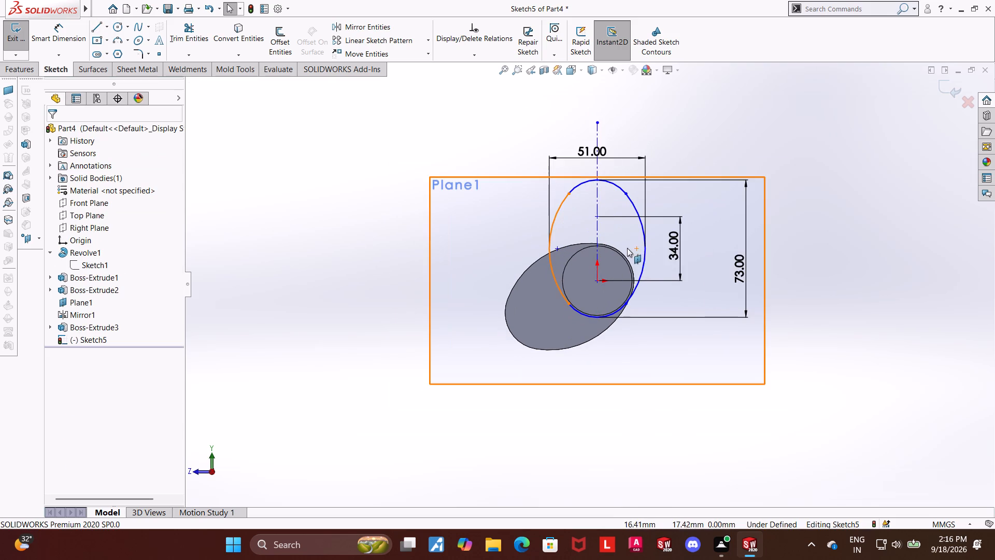
Dimension the radius of the outline's upper arc.
scroll(622, 253, down, 2)
click(42, 35)
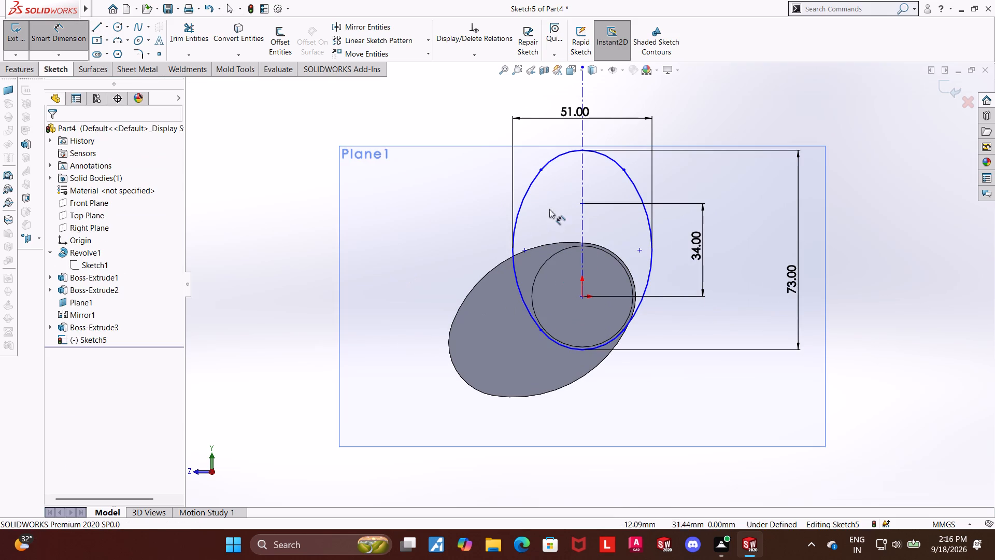
click(556, 160)
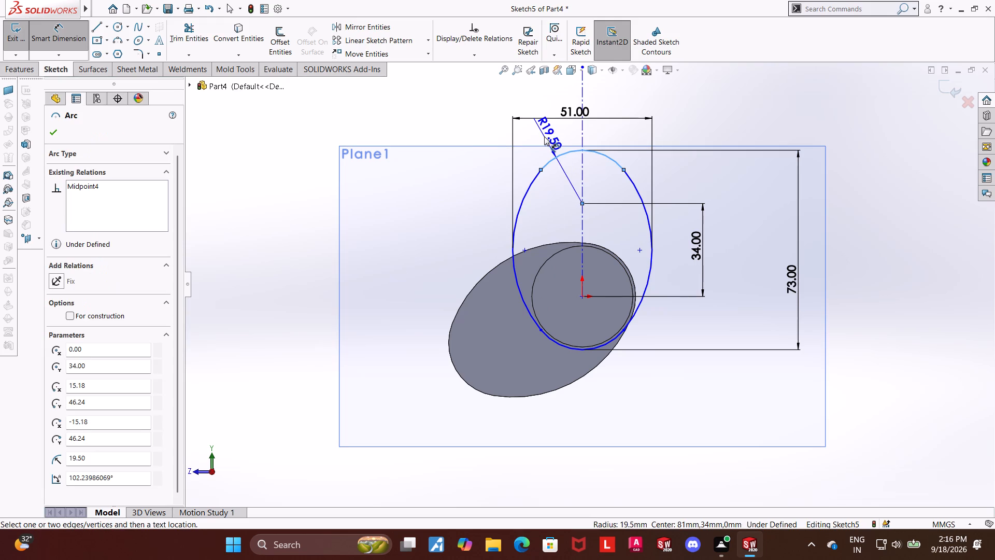
click(544, 136)
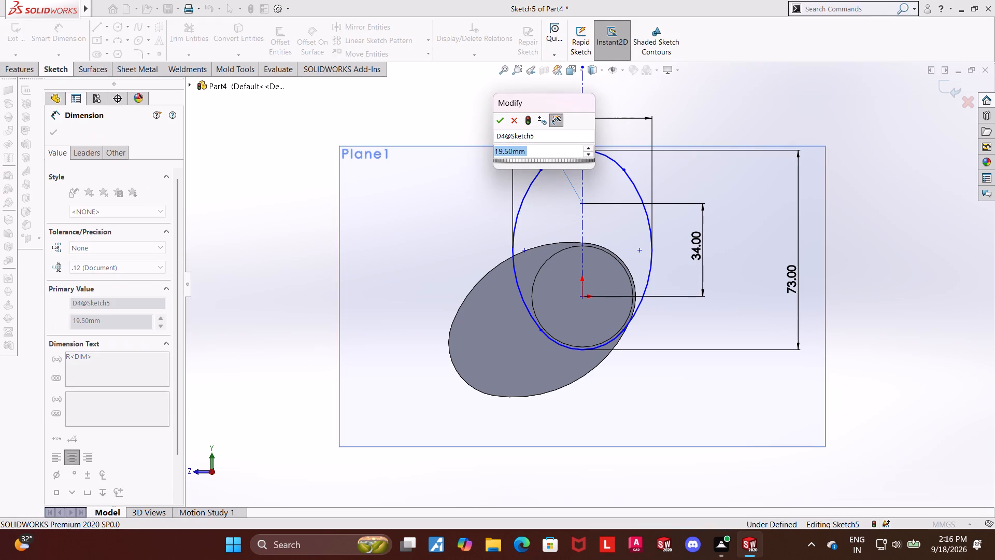
click(504, 123)
key(Escape)
key(Escape)
key(Escape)
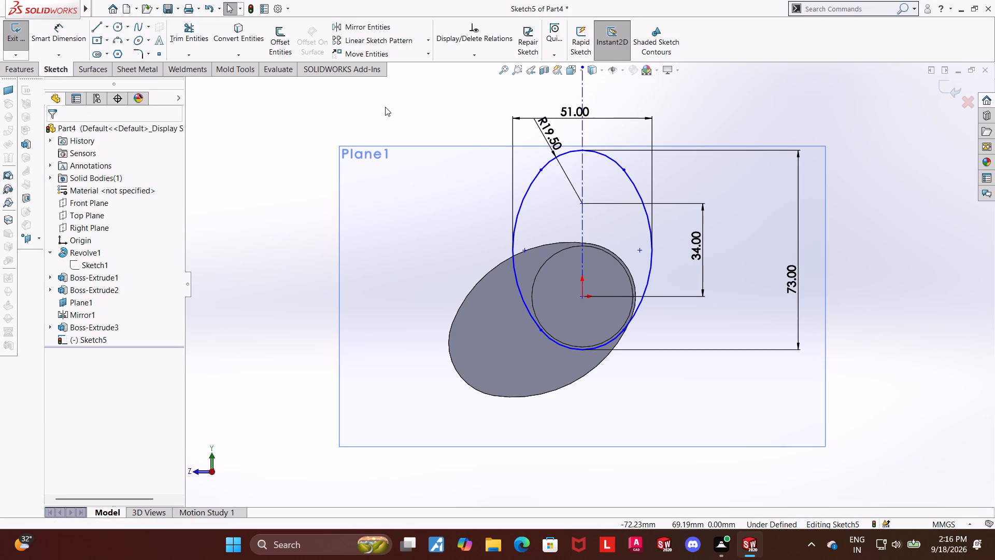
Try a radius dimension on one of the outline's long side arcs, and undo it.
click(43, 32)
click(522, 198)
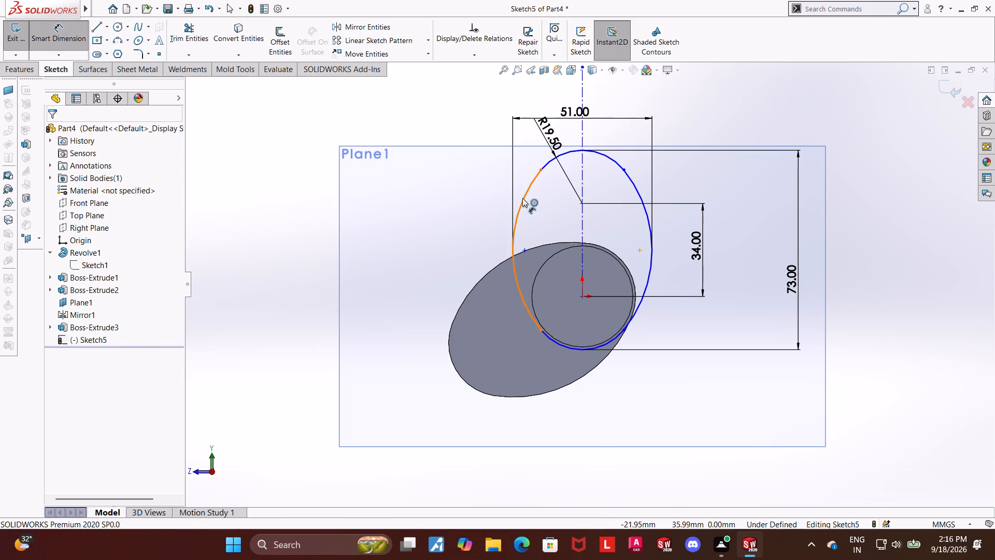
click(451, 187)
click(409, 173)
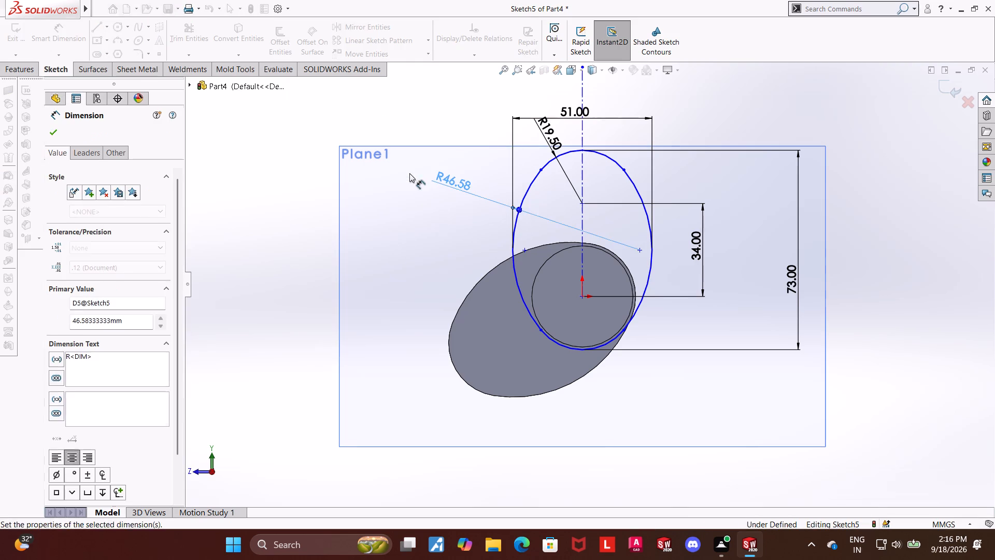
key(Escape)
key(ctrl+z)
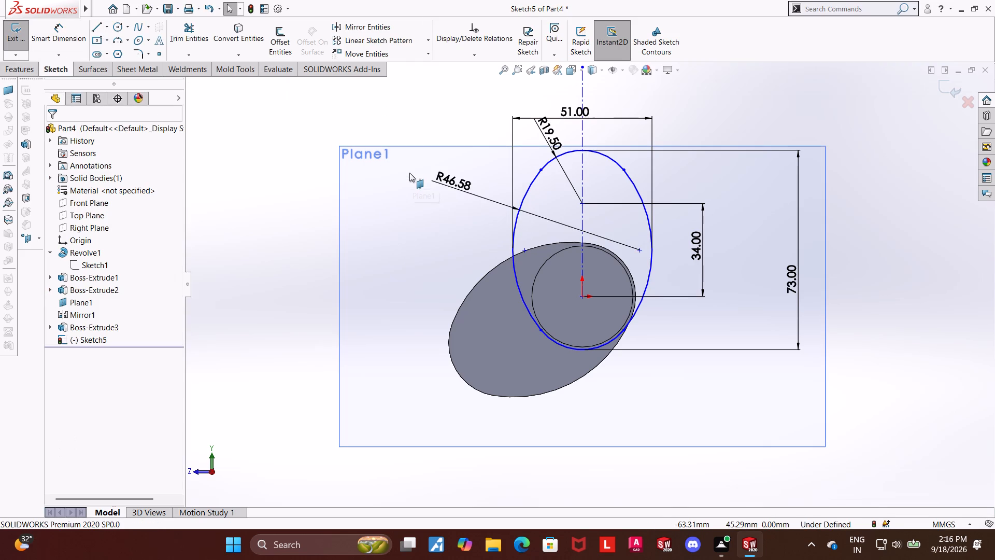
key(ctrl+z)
Extrude the finished oval web outline 13 mm outward from the end face of the shaft's last journal.
click(944, 90)
middle_drag(854, 191, 865, 194)
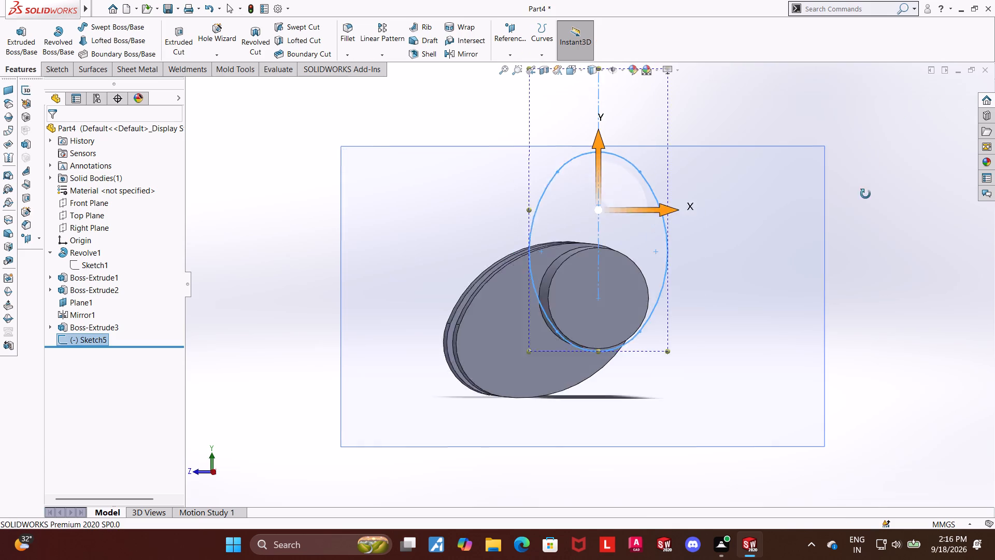
middle_drag(865, 194, 874, 197)
scroll(877, 213, up, 2)
middle_drag(854, 231, 867, 235)
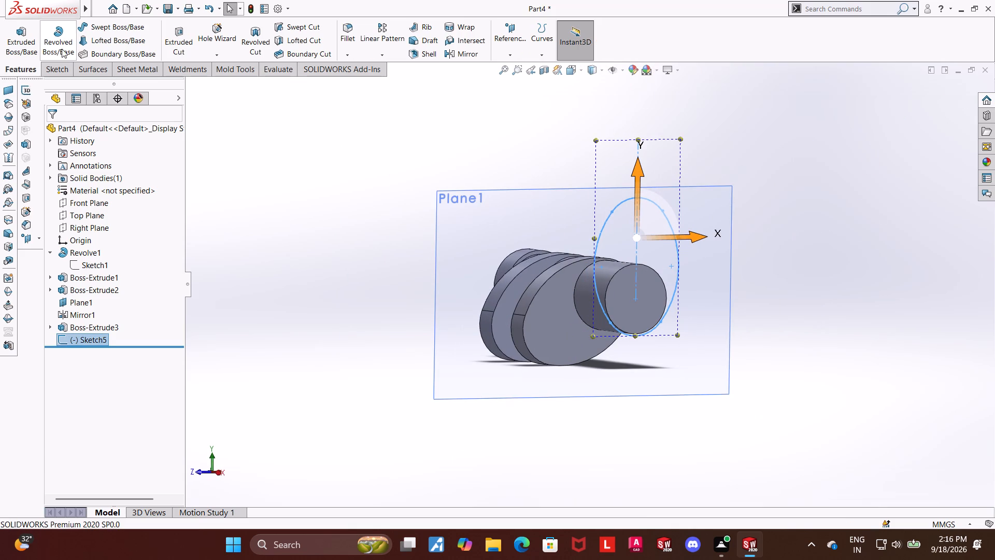
click(26, 36)
middle_drag(323, 181, 345, 184)
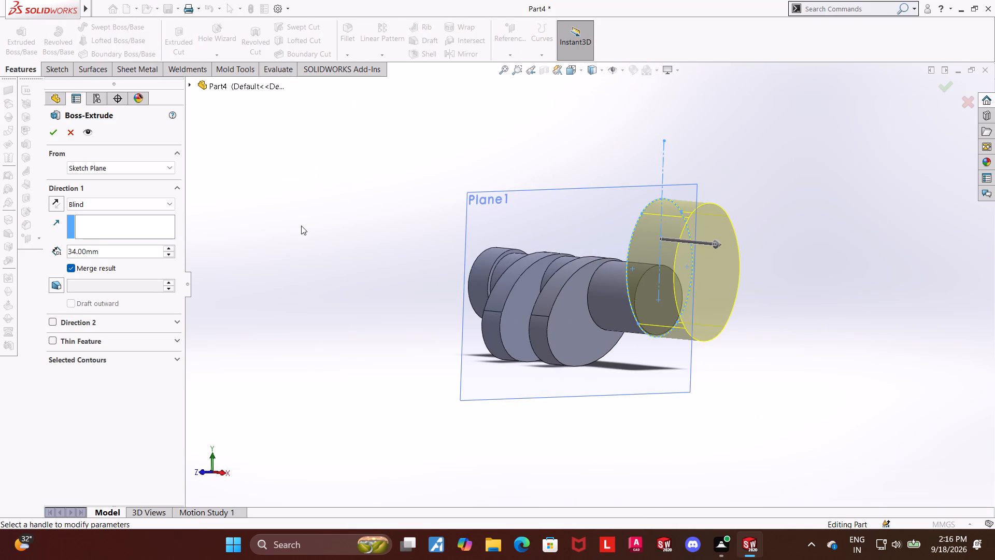
middle_drag(297, 225, 221, 178)
middle_drag(217, 178, 247, 220)
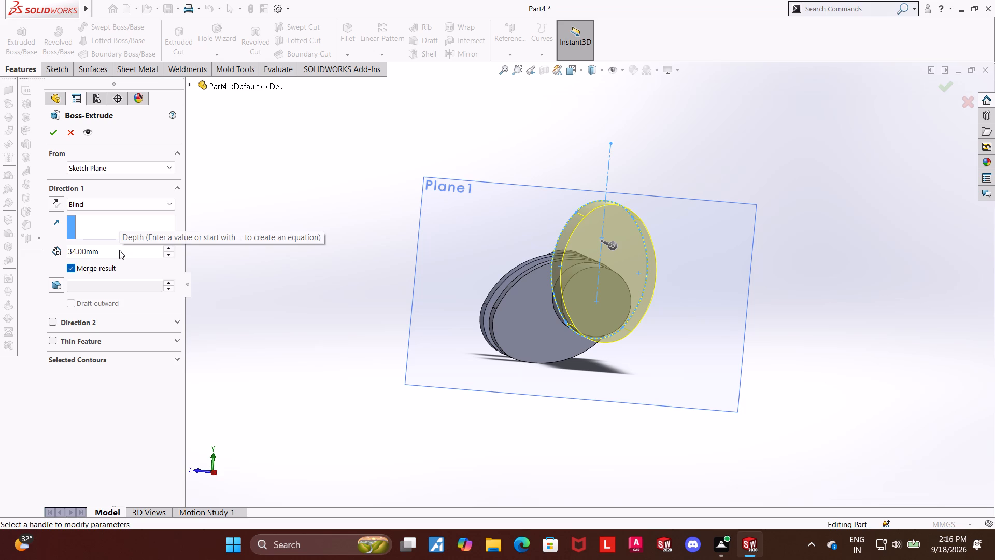
click(119, 250)
drag(119, 250, 30, 253)
text(12)
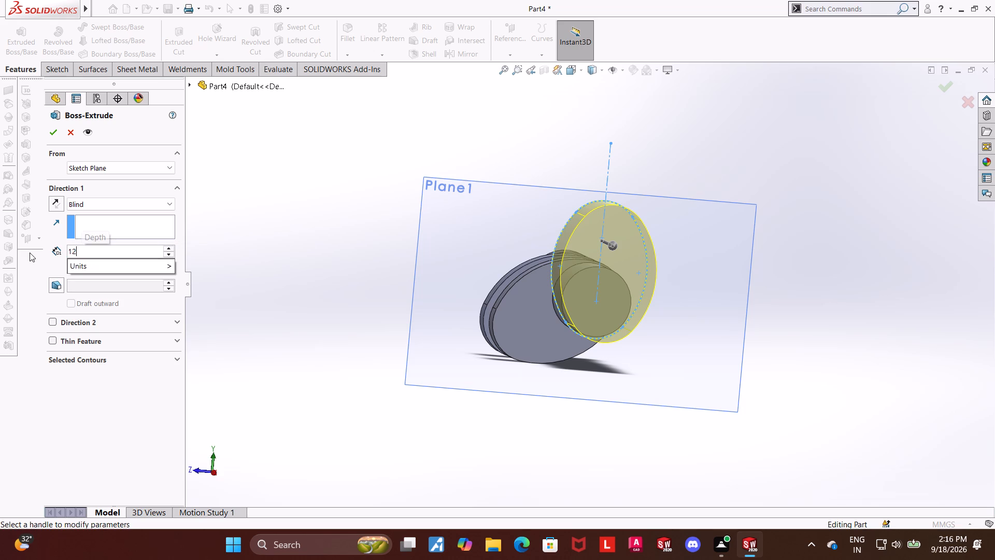
key(BackSpace)
key(3)
key(Return)
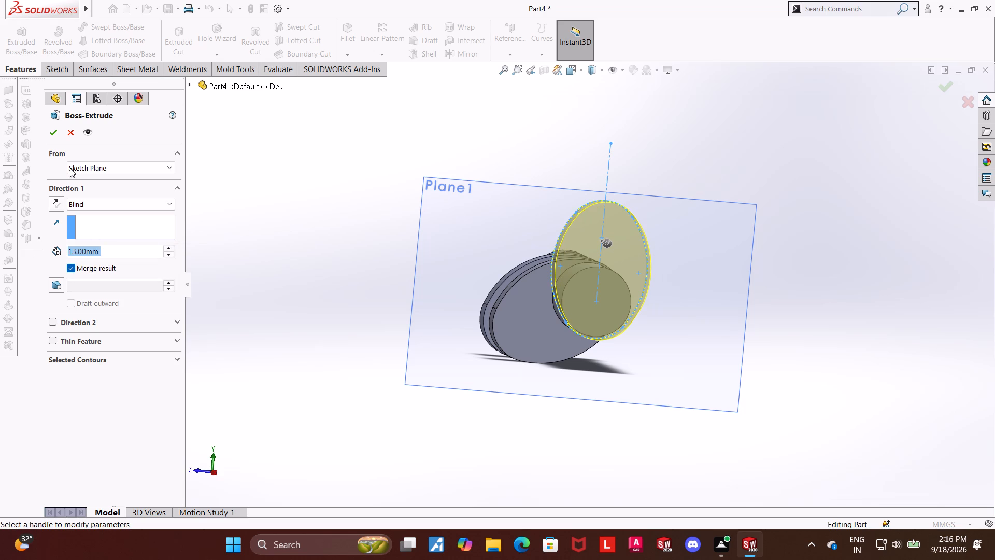
click(49, 135)
click(366, 257)
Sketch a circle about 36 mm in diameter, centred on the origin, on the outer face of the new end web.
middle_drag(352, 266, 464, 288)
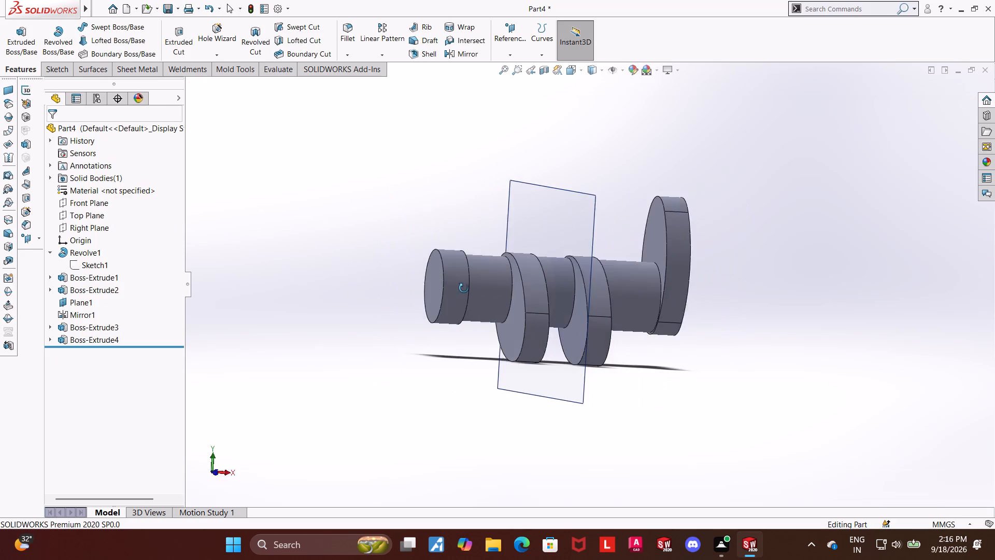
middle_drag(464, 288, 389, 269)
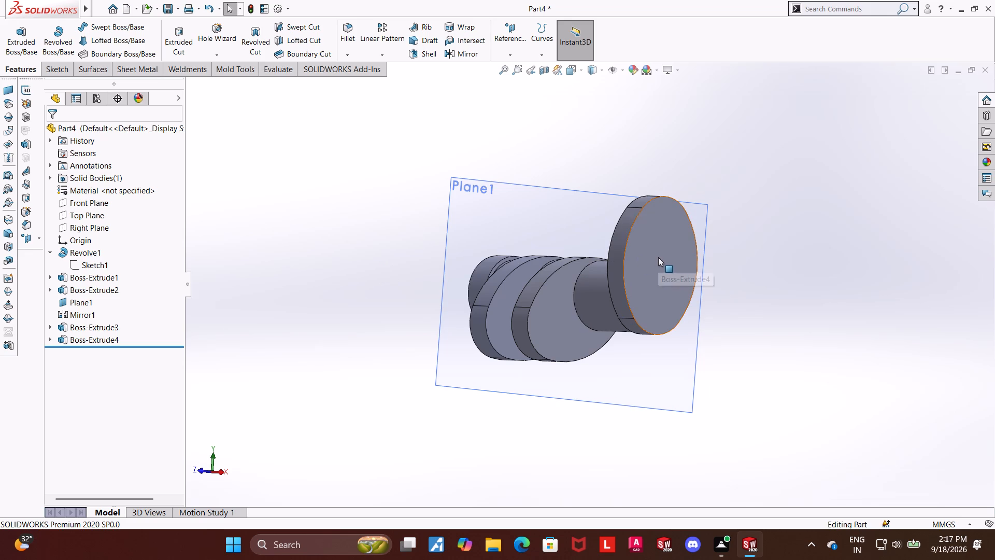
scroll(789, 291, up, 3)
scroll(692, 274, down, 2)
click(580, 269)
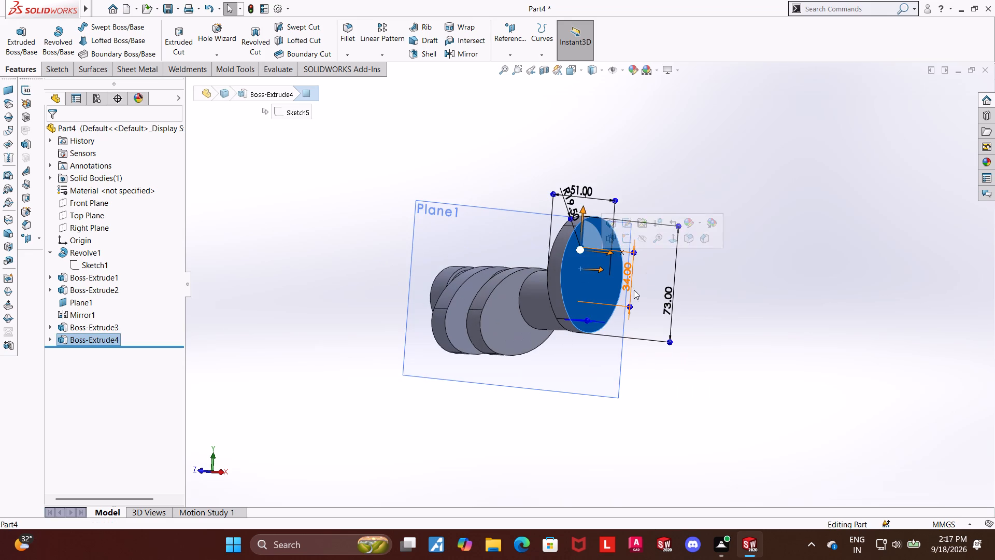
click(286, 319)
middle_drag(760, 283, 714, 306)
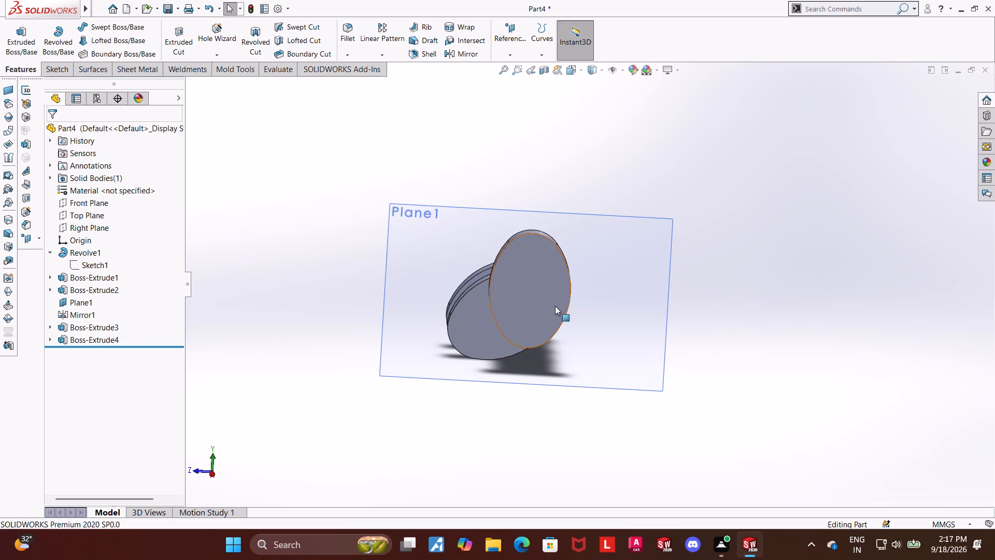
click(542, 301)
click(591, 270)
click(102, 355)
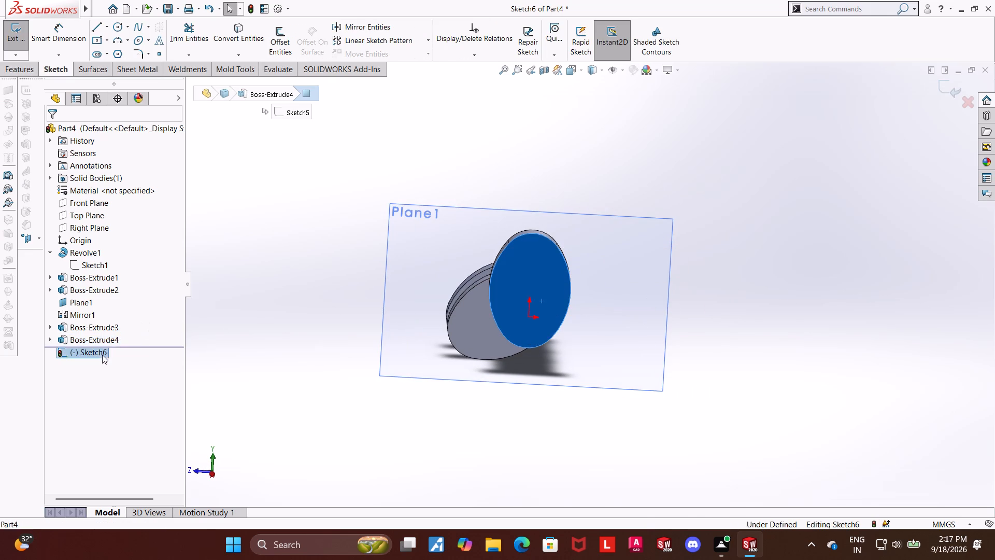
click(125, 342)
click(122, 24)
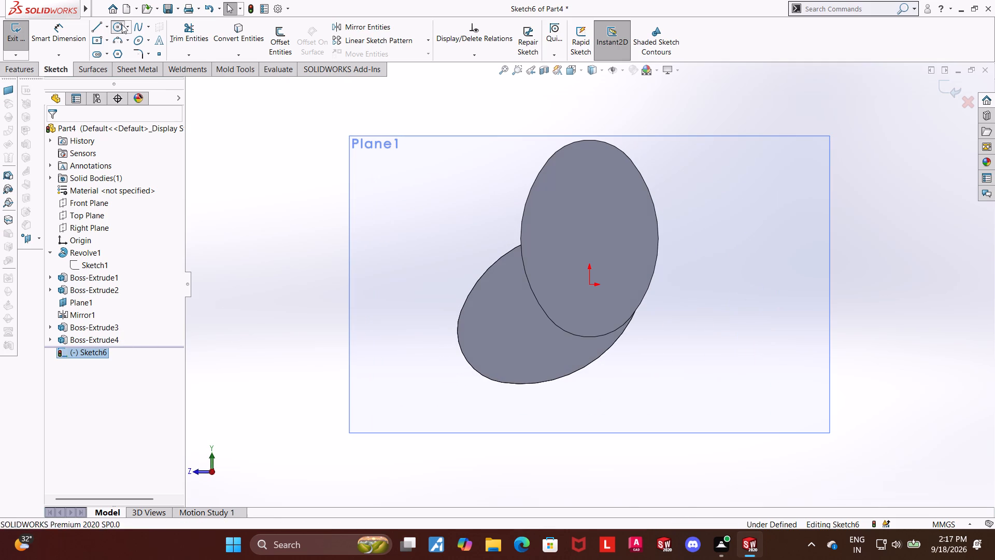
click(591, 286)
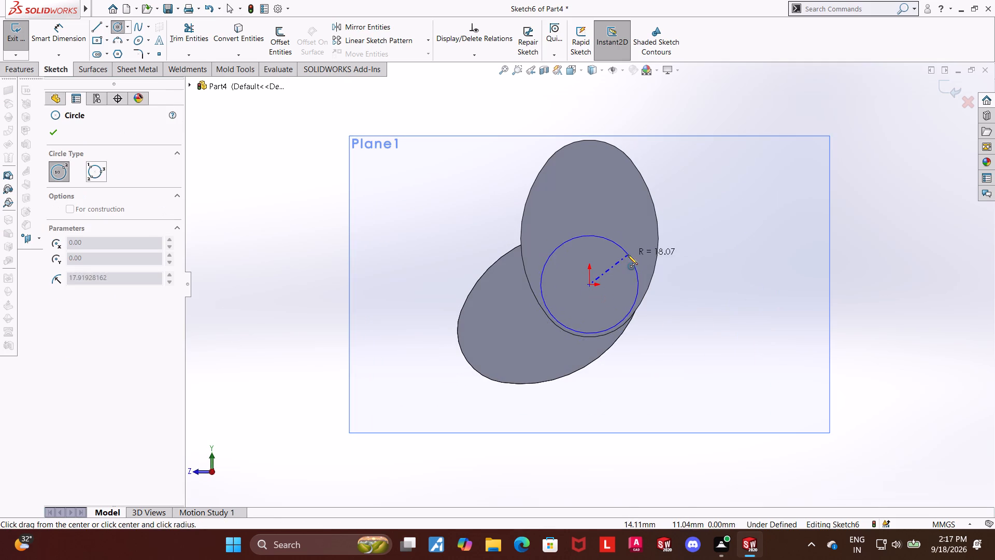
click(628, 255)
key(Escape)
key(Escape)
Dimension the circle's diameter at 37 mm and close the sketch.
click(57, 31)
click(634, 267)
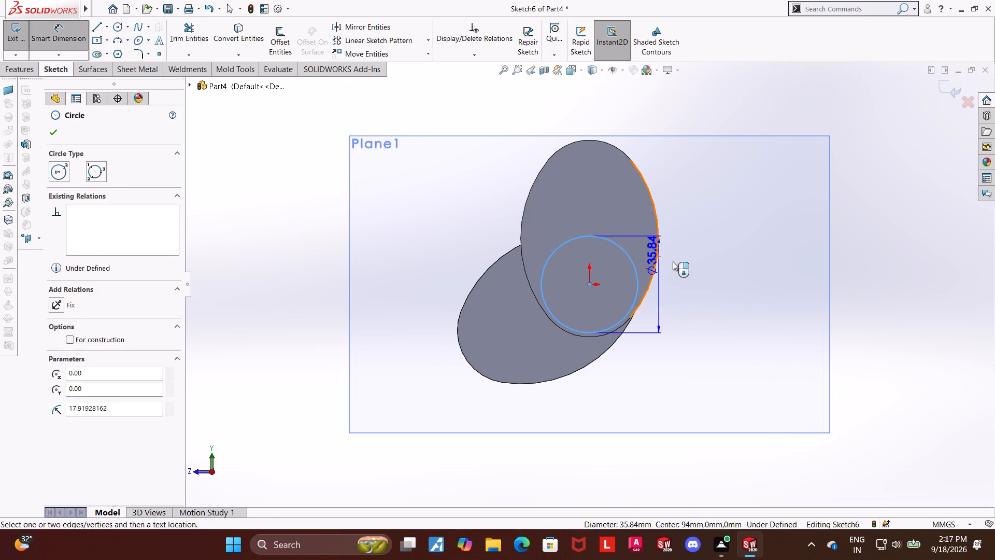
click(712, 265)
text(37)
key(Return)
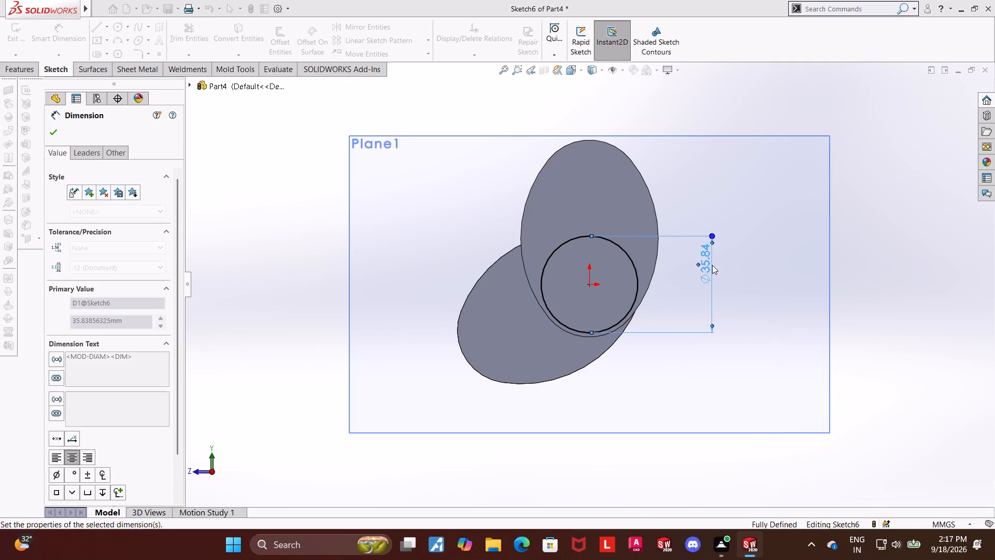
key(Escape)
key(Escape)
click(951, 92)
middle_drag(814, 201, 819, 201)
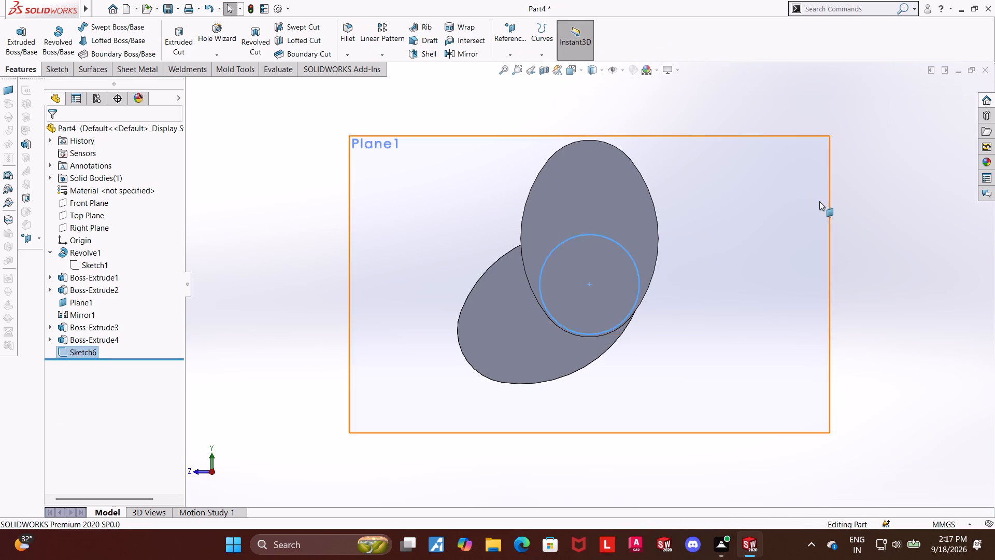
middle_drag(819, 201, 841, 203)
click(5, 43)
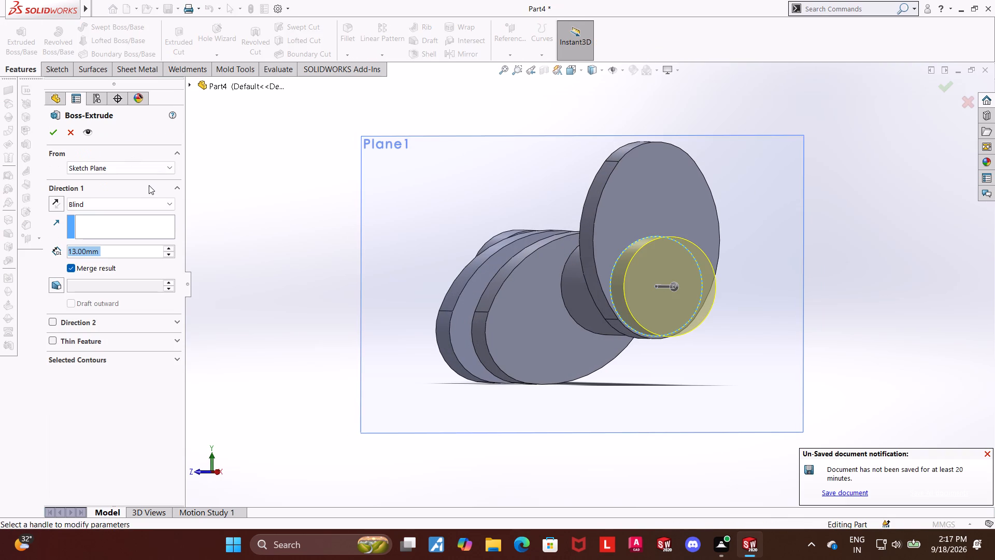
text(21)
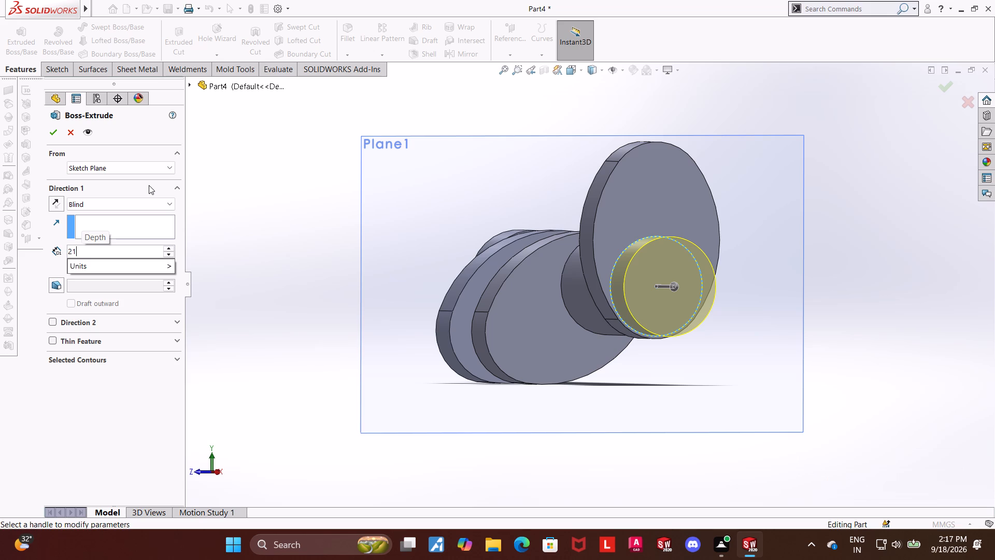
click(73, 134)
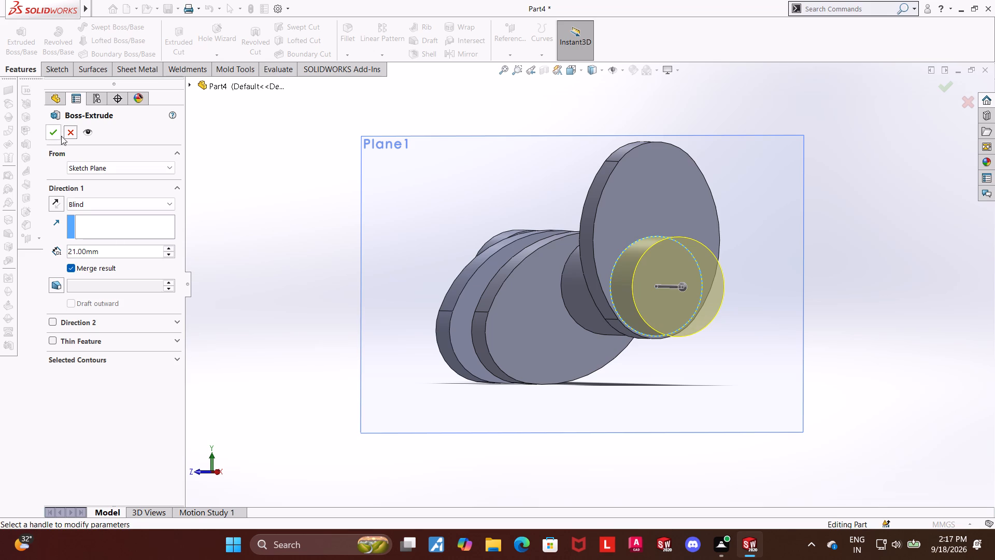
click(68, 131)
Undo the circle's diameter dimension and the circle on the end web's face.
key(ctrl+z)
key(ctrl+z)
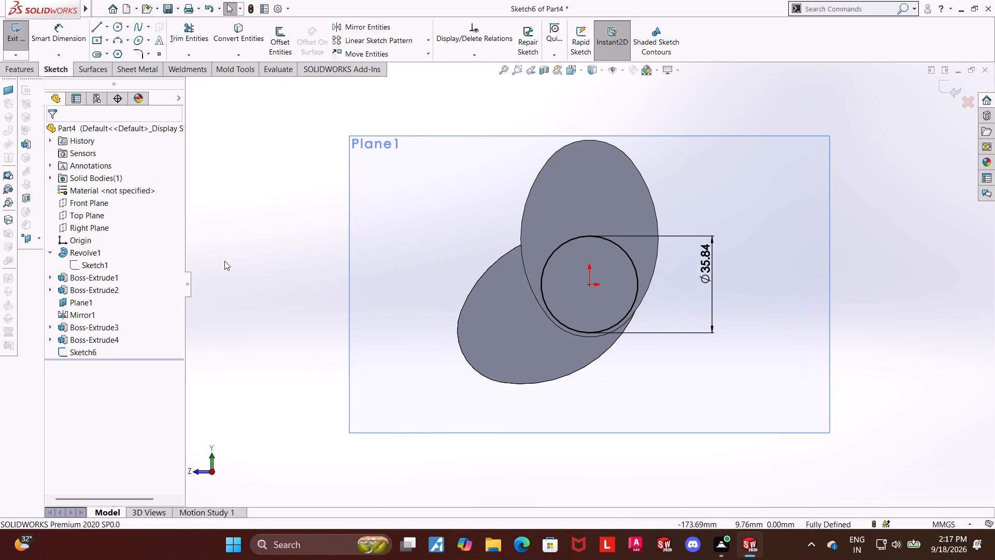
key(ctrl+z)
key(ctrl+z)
Examine the crankshaft's webs and journals from the side and identify the extrusion forming the middle journal.
middle_drag(213, 282, 279, 313)
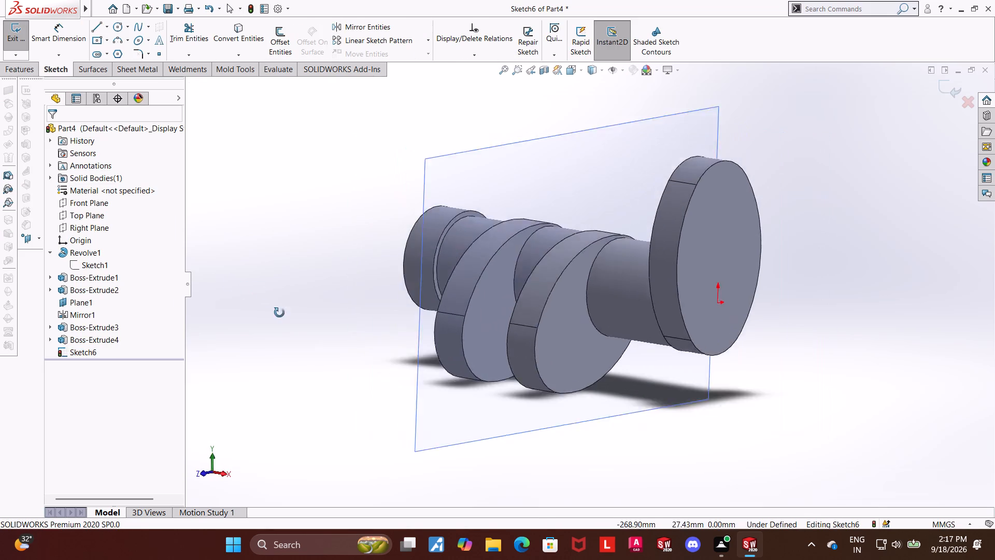
middle_drag(279, 313, 303, 317)
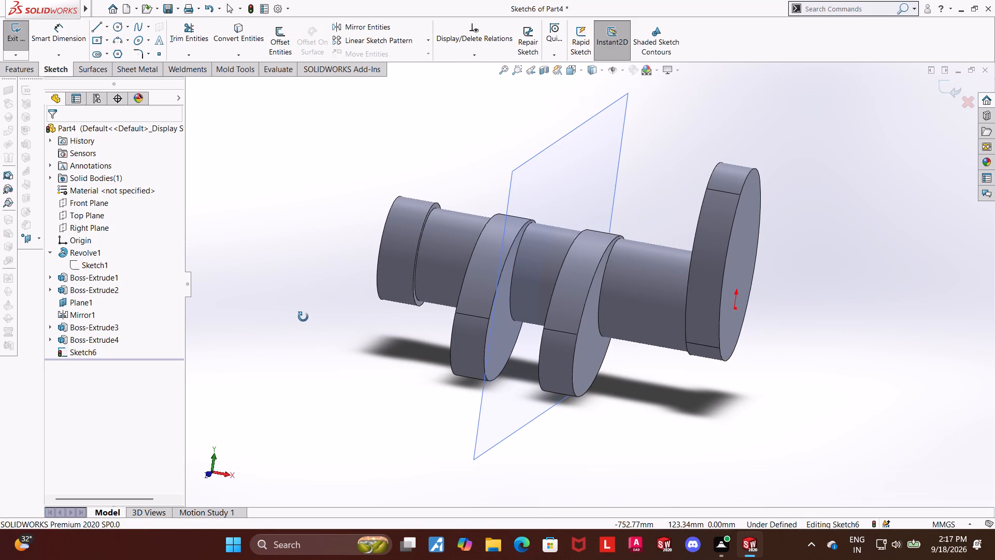
middle_drag(303, 317, 303, 316)
scroll(420, 342, up, 1)
scroll(549, 343, up, 3)
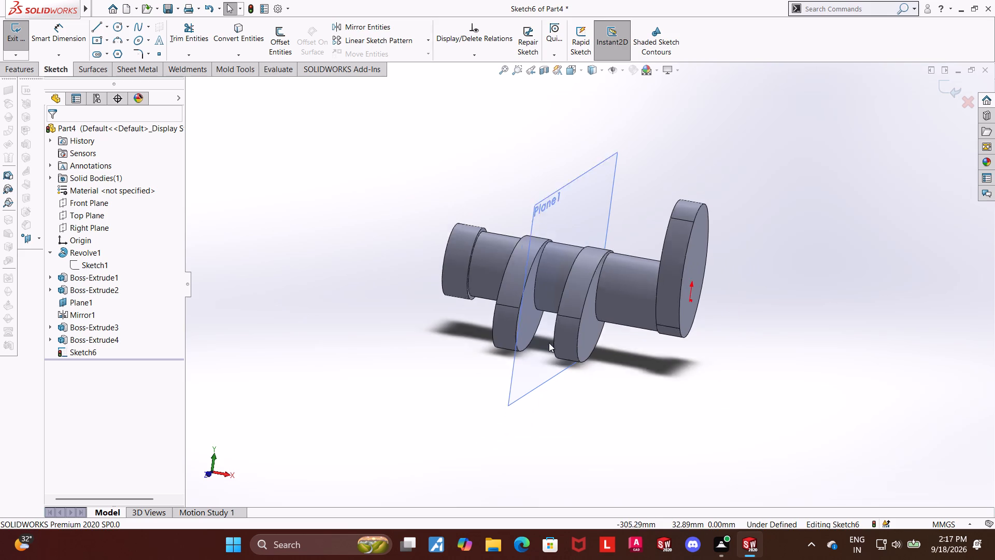
scroll(549, 343, up, 2)
middle_drag(660, 343, 666, 340)
scroll(684, 331, up, 1)
scroll(552, 263, down, 7)
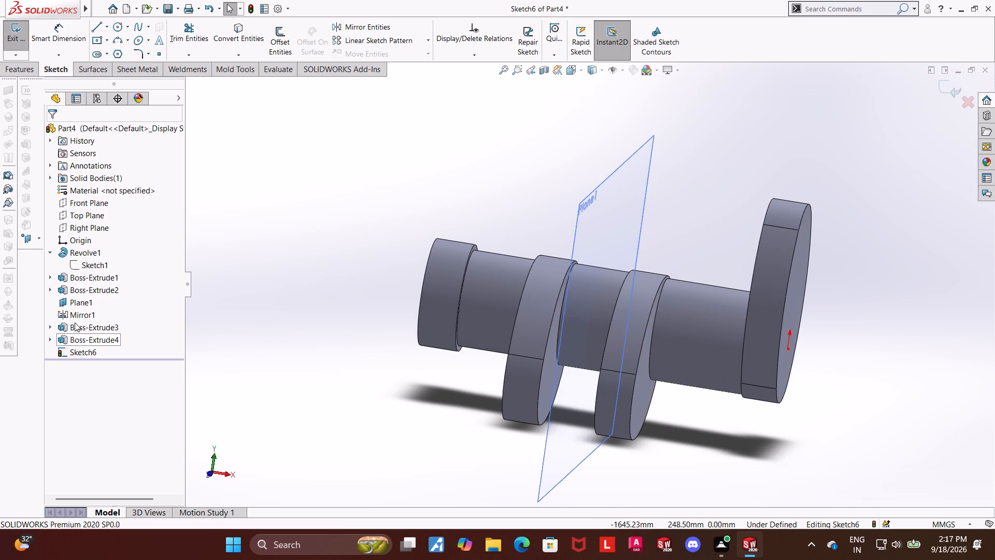
click(79, 291)
right_click(79, 291)
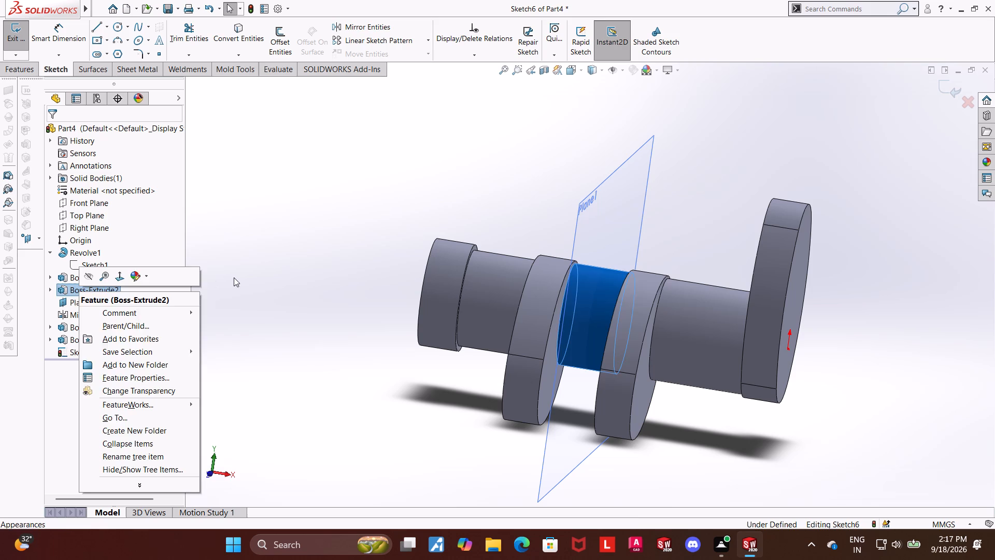
click(261, 271)
right_click(67, 287)
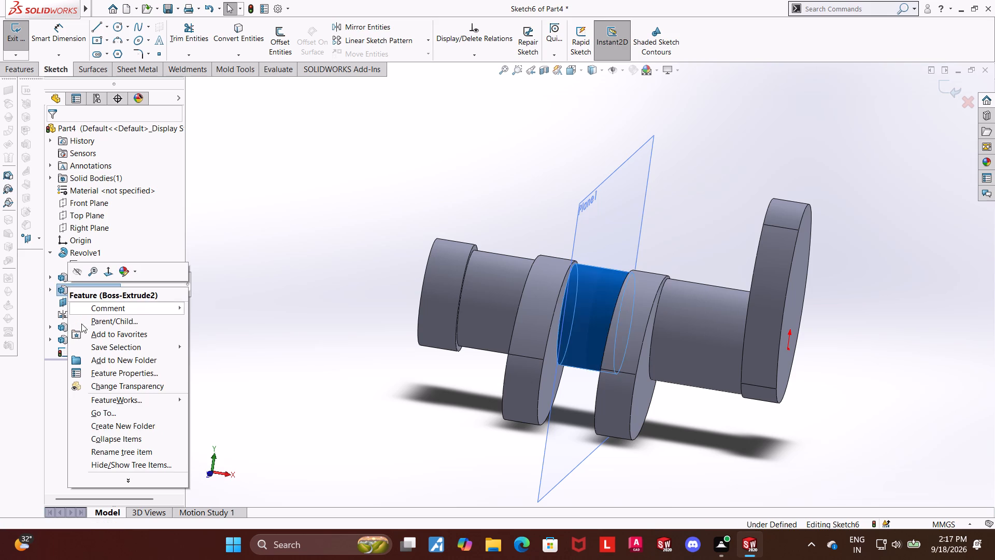
click(259, 295)
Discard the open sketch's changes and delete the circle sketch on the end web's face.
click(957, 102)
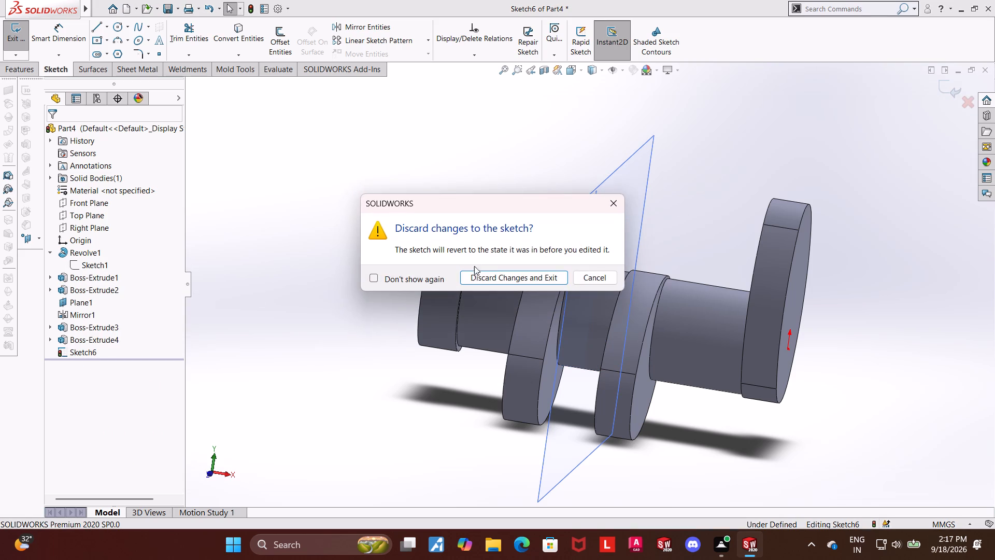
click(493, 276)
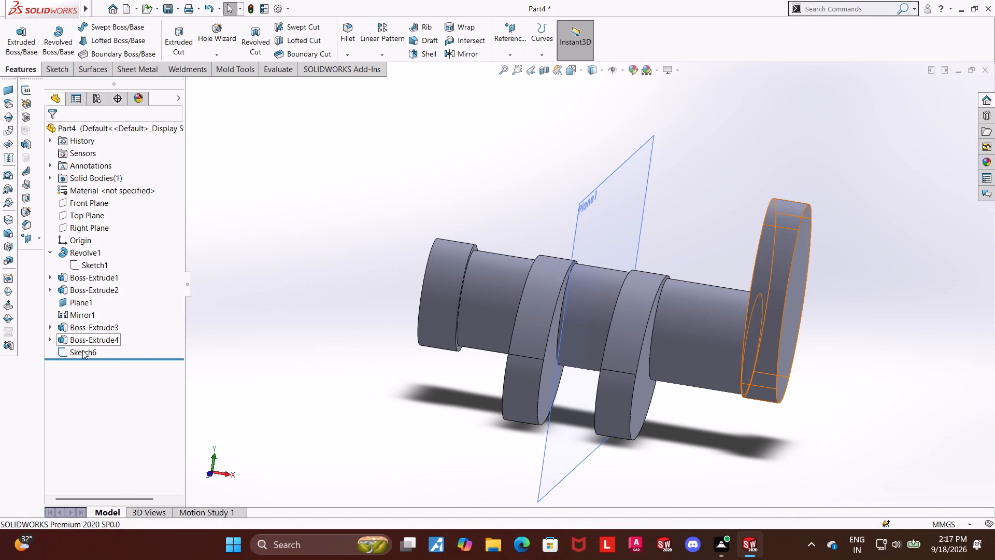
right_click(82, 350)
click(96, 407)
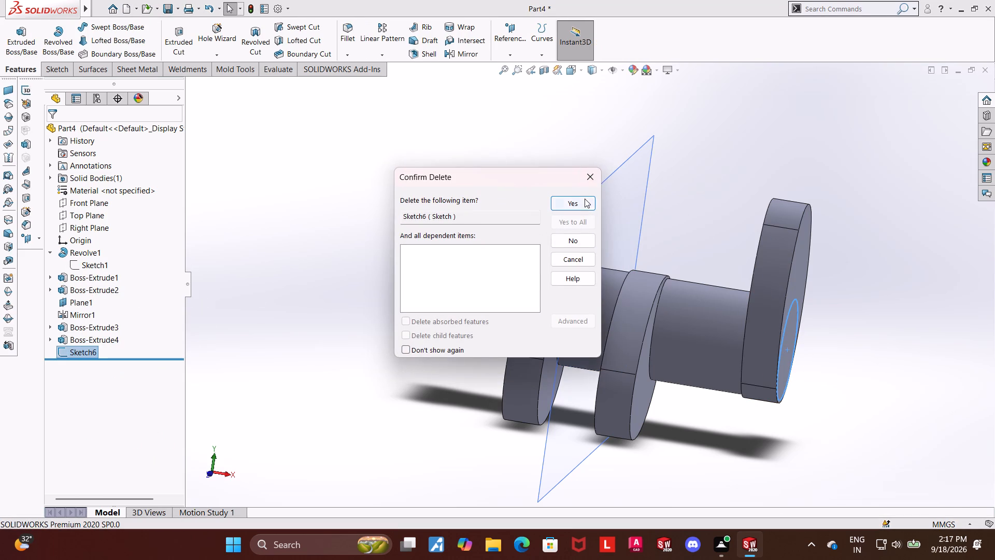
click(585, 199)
Delete the middle journal extrusion between the two angled webs and continue the rebuild without repairing Plane1.
right_click(83, 287)
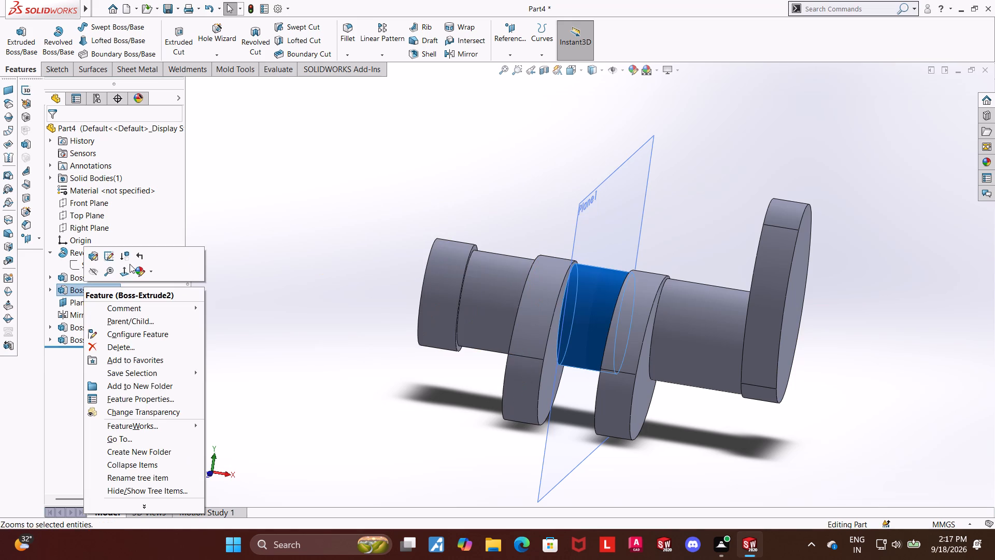
click(103, 346)
click(580, 198)
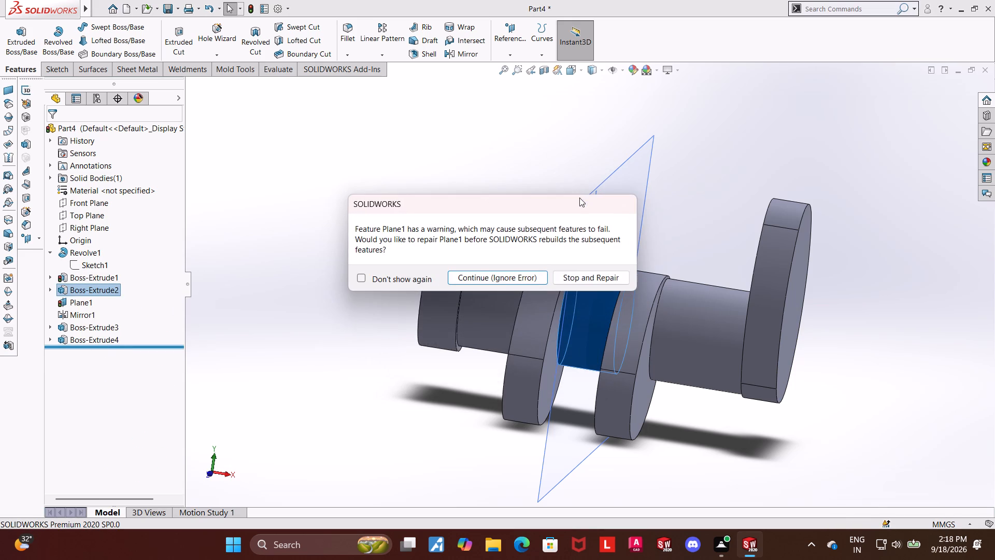
click(502, 279)
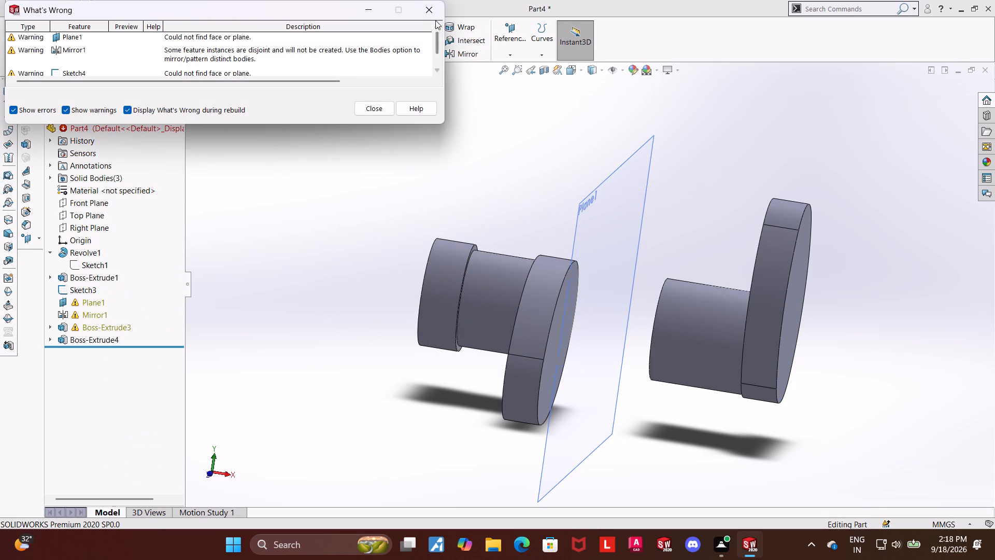
click(432, 10)
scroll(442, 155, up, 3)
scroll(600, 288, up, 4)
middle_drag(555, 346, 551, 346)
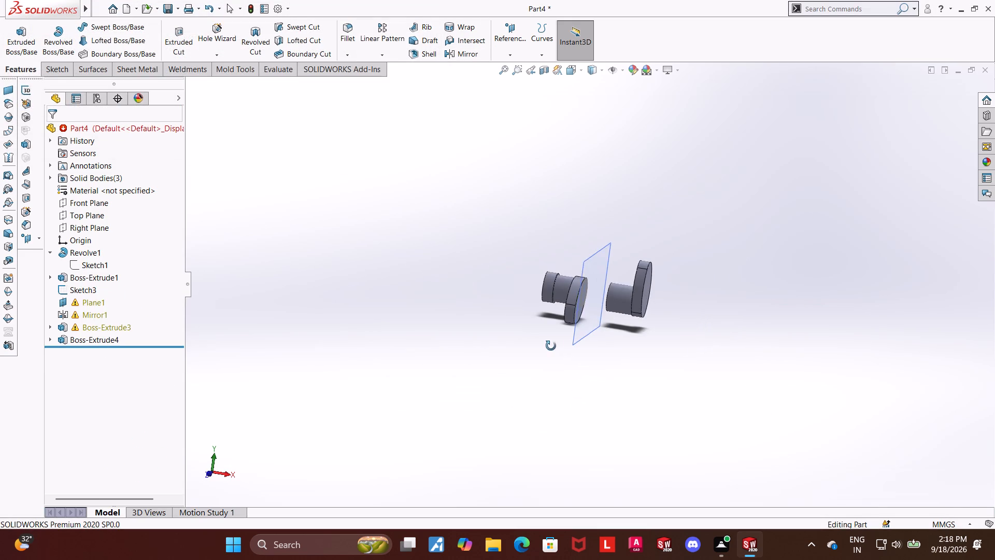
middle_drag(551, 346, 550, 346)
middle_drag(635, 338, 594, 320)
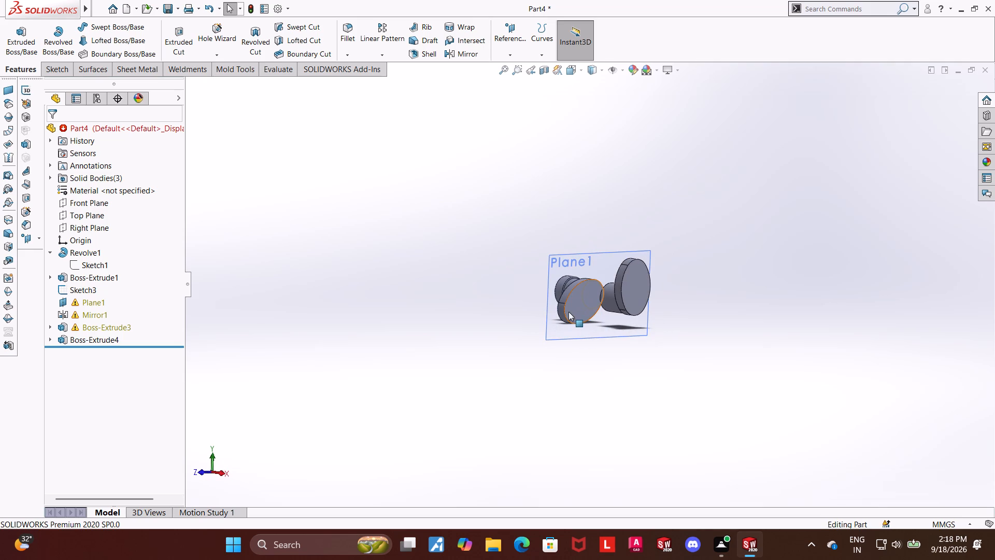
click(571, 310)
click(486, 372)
Examine Plane1, the flagged Boss-Extrude3 and the gap between the two web and journal bodies.
click(92, 305)
click(353, 295)
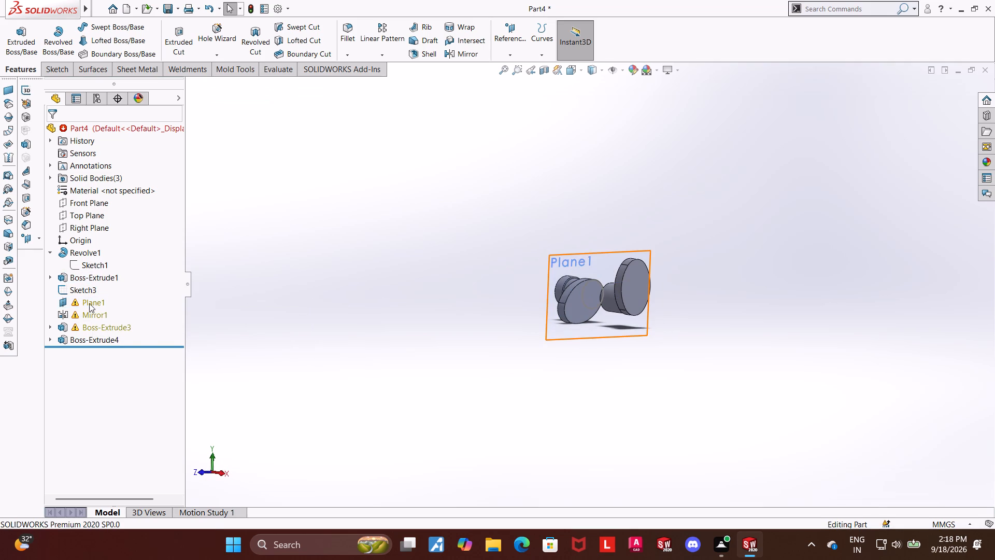
right_click(92, 303)
click(373, 310)
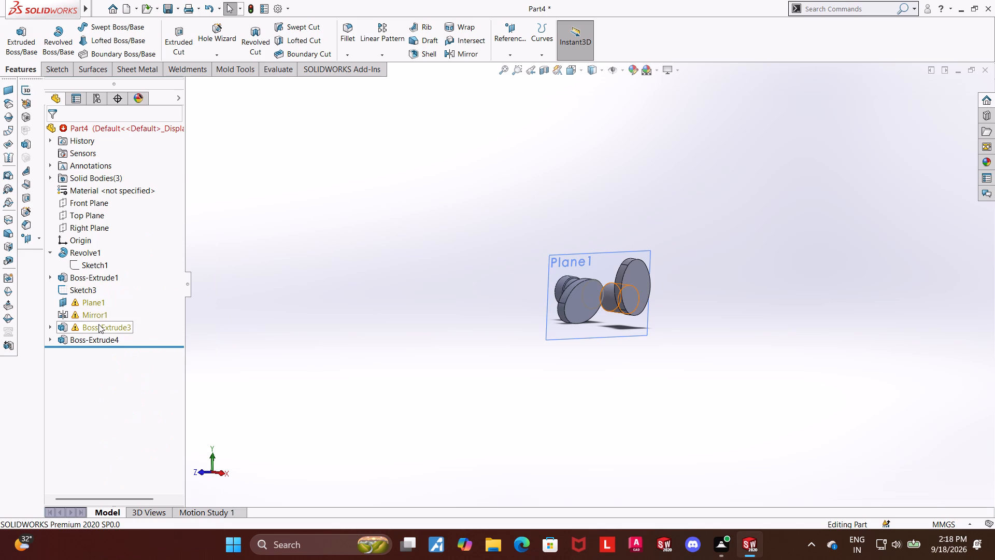
click(98, 324)
middle_drag(366, 302, 435, 309)
click(752, 377)
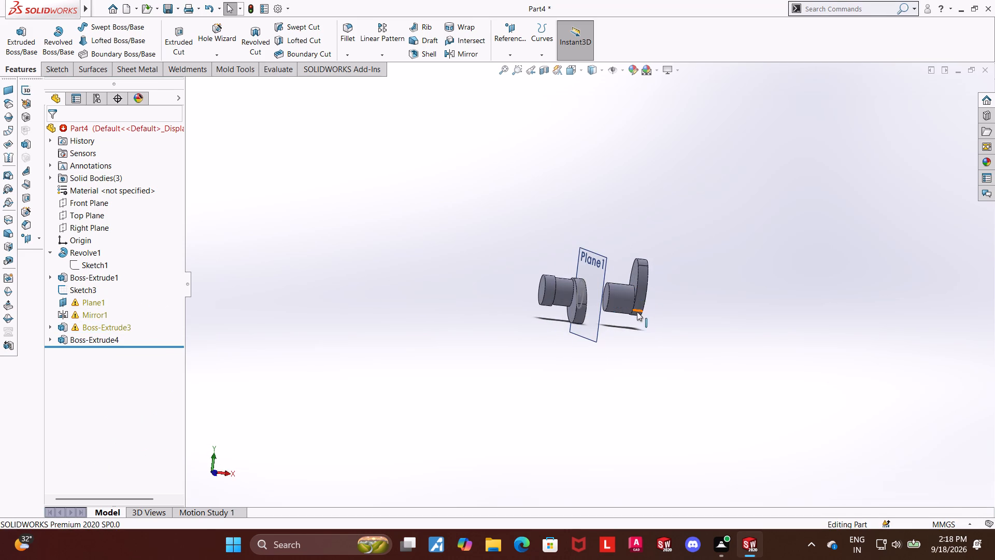
scroll(634, 311, down, 5)
middle_drag(609, 332, 584, 329)
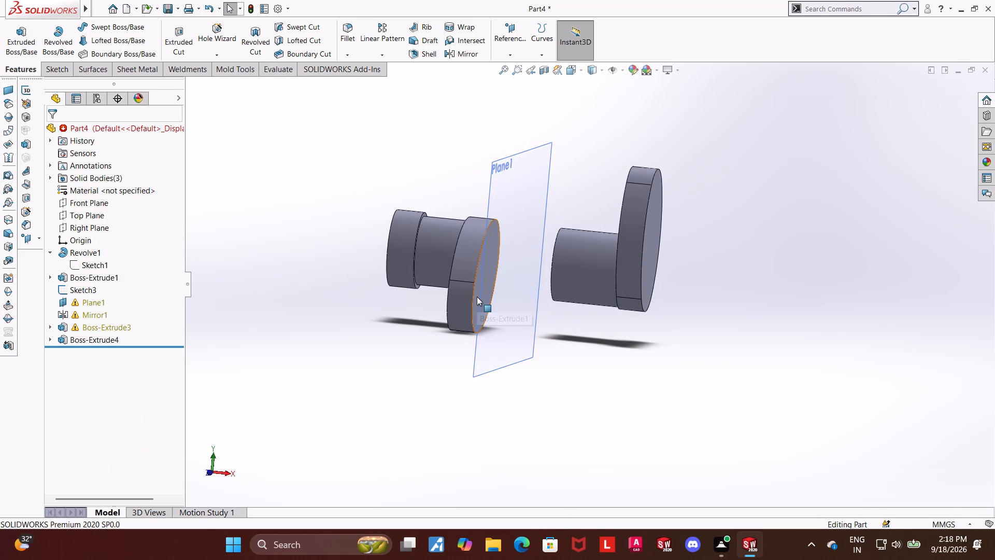
Start a sketch on the angled web's inner face and draw a circle about 24.5 mm in diameter near its lower end.
click(477, 297)
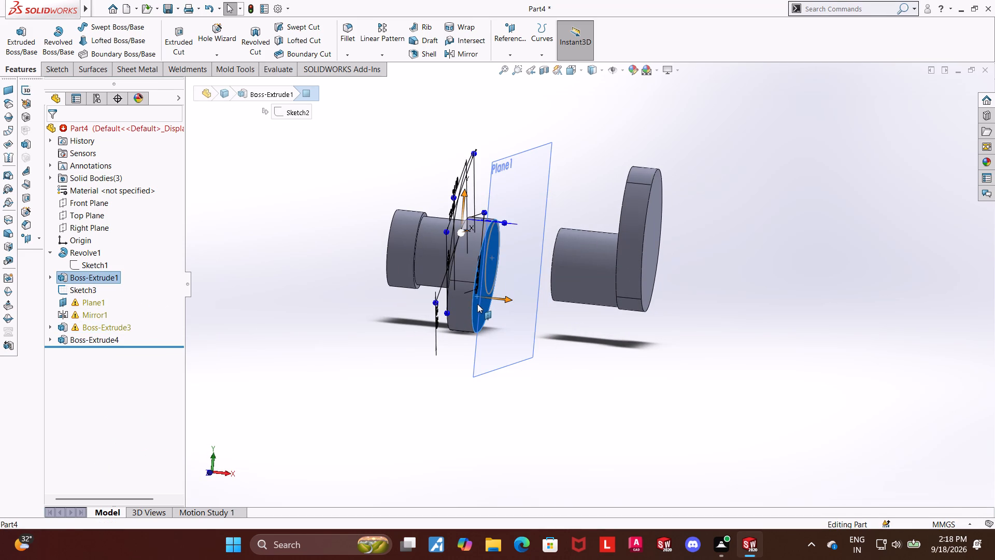
scroll(561, 336, down, 5)
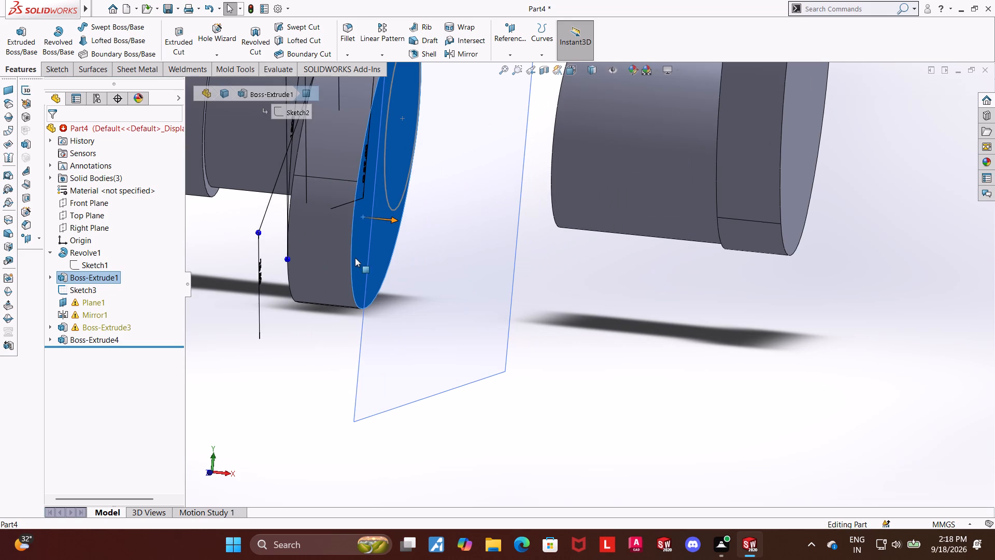
right_click(355, 258)
click(378, 245)
click(105, 355)
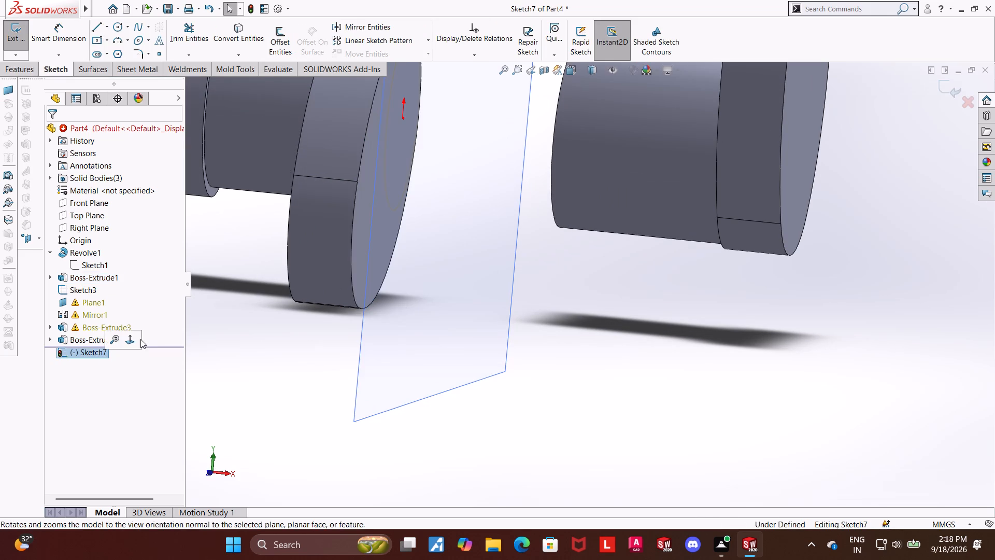
click(130, 341)
scroll(522, 407, down, 3)
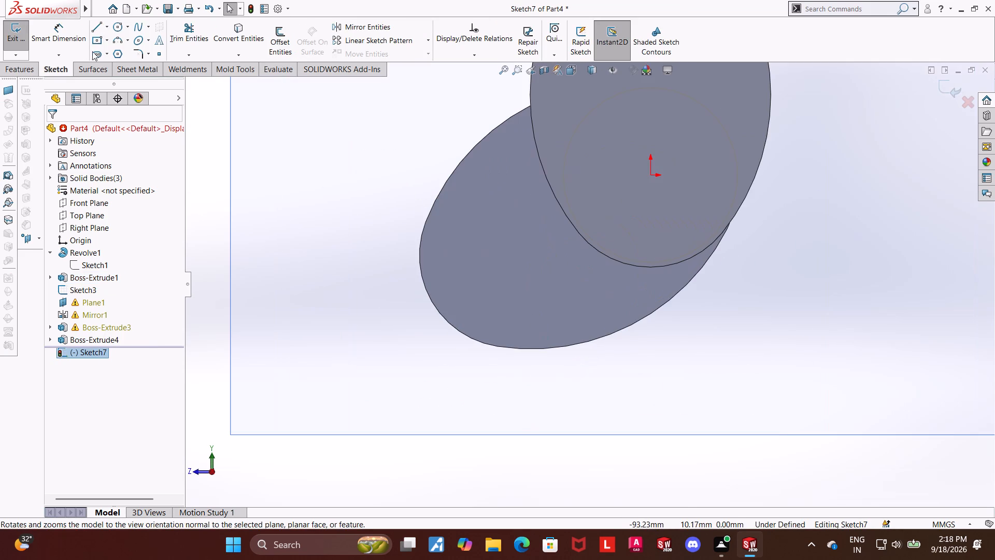
click(116, 28)
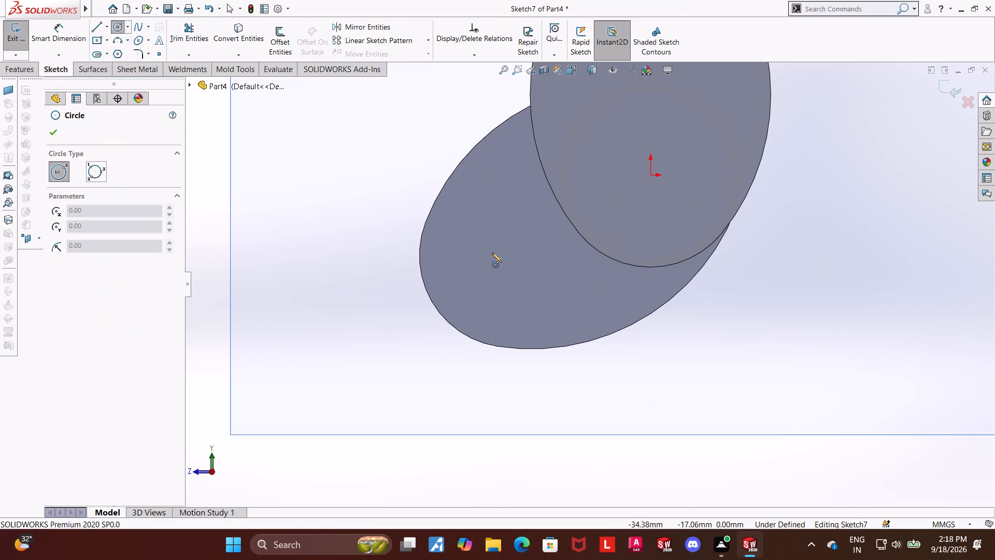
scroll(521, 254, up, 5)
scroll(579, 247, down, 5)
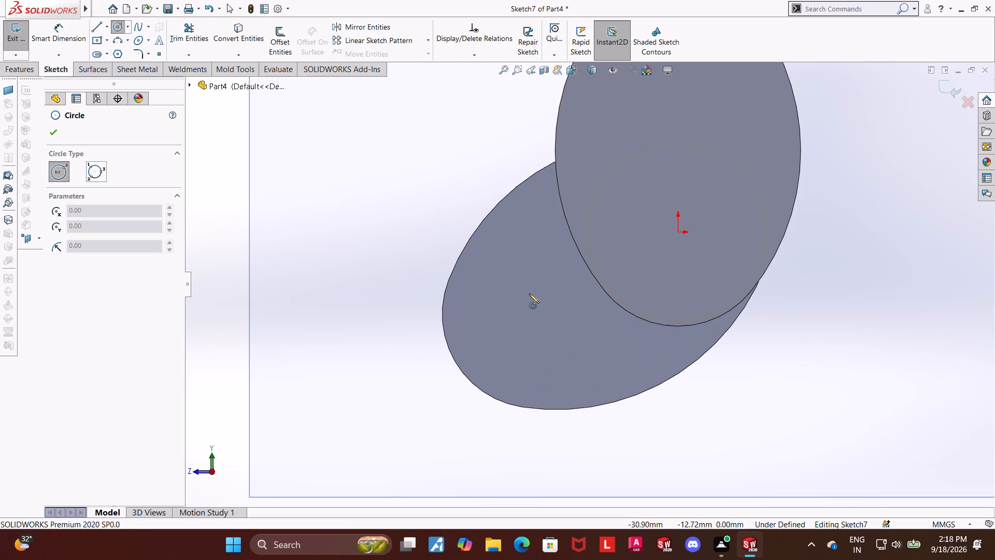
click(536, 329)
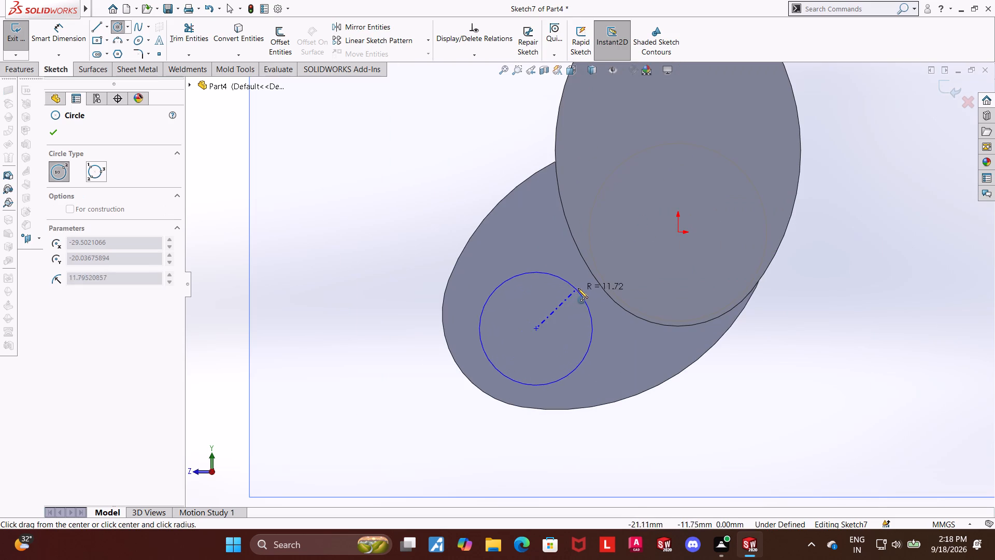
click(578, 288)
key(Escape)
key(Escape)
Draw a slanted centerline about 67 mm long from the origin across the circle to beyond the web's lower end.
click(110, 27)
click(110, 54)
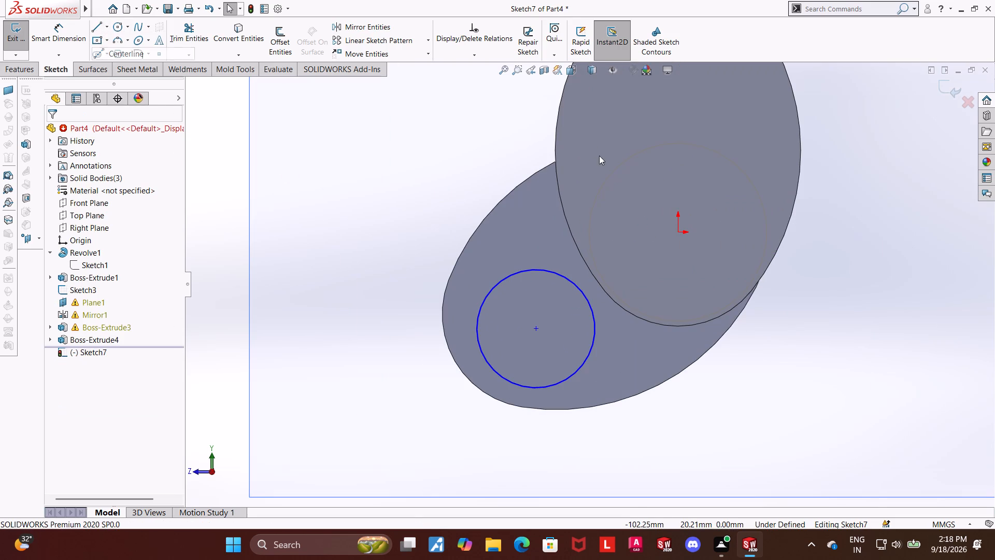
click(678, 231)
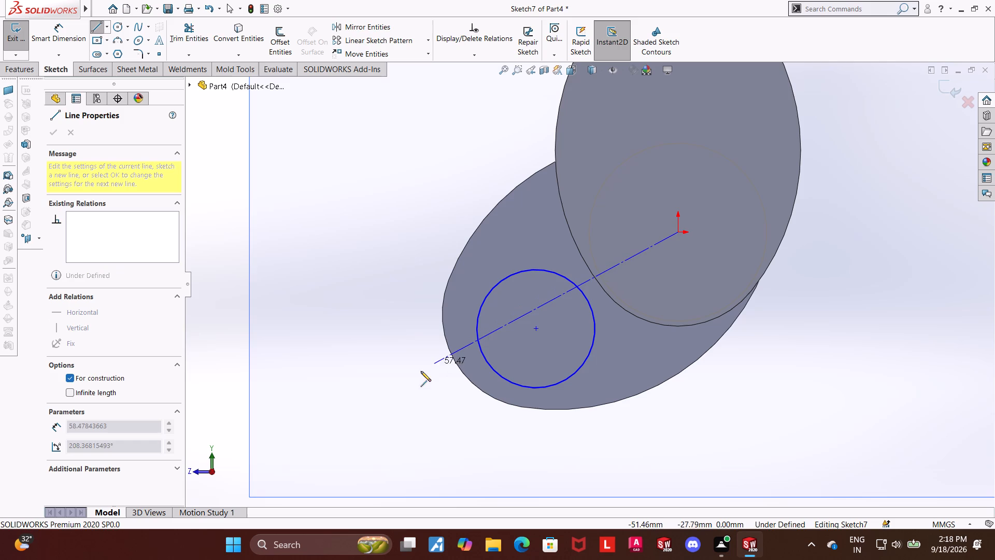
click(393, 384)
key(Escape)
key(Escape)
click(52, 29)
scroll(531, 170, up, 4)
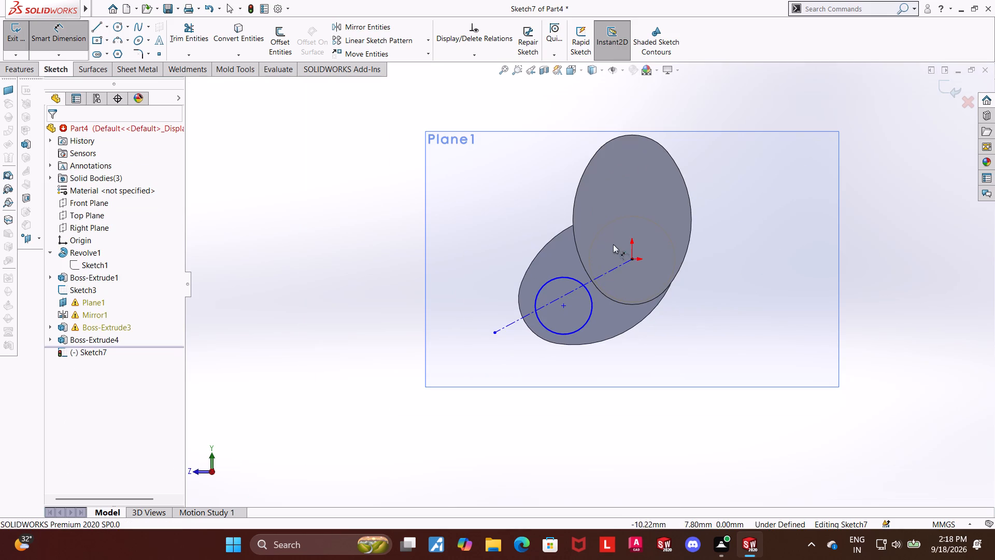
Draw a vertical centerline about 70.5 mm long upward from the origin.
click(108, 27)
click(105, 56)
click(633, 261)
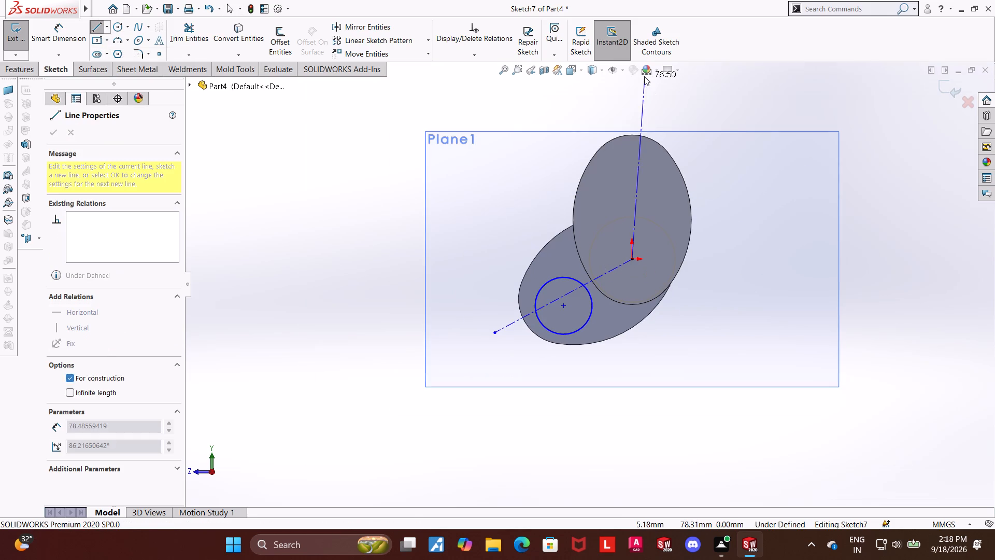
click(632, 95)
key(Escape)
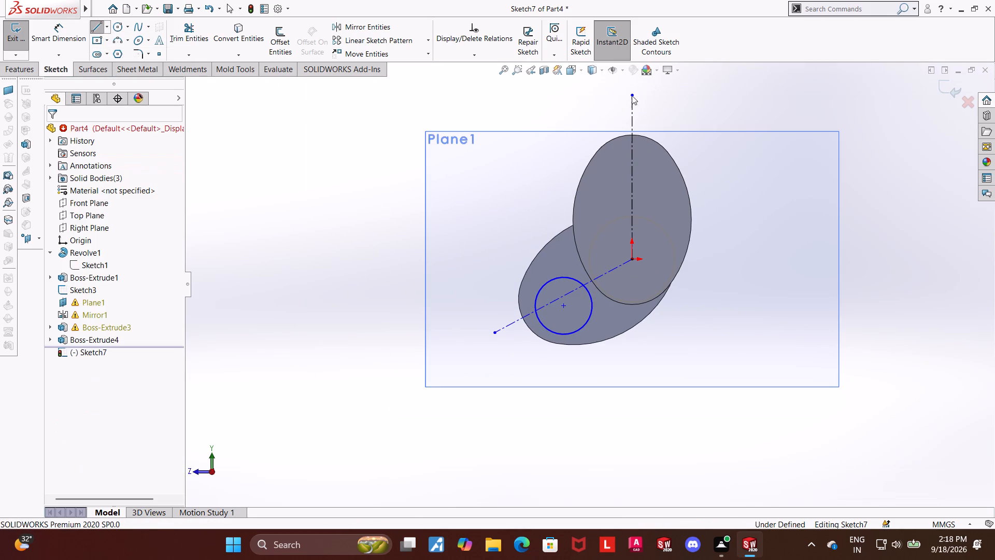
key(Escape)
key(Escape)
Dimension the angle between the vertical and slanted centerlines as 120°.
click(59, 30)
click(632, 197)
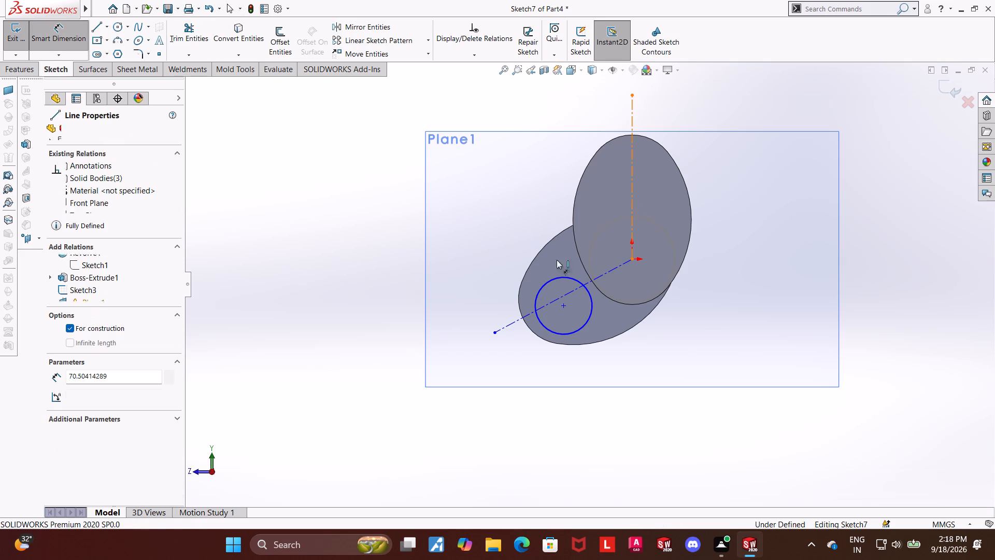
click(510, 324)
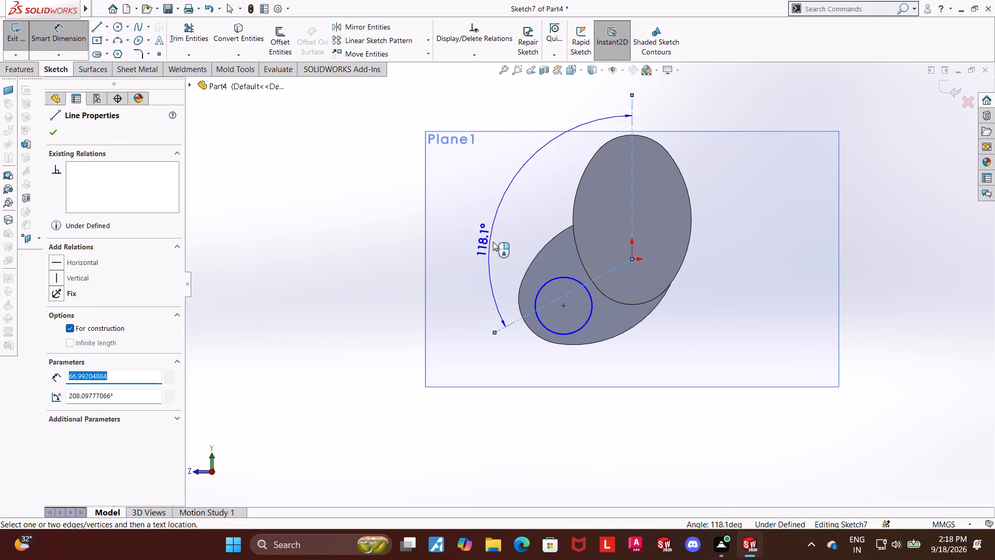
click(498, 243)
text(120)
key(Return)
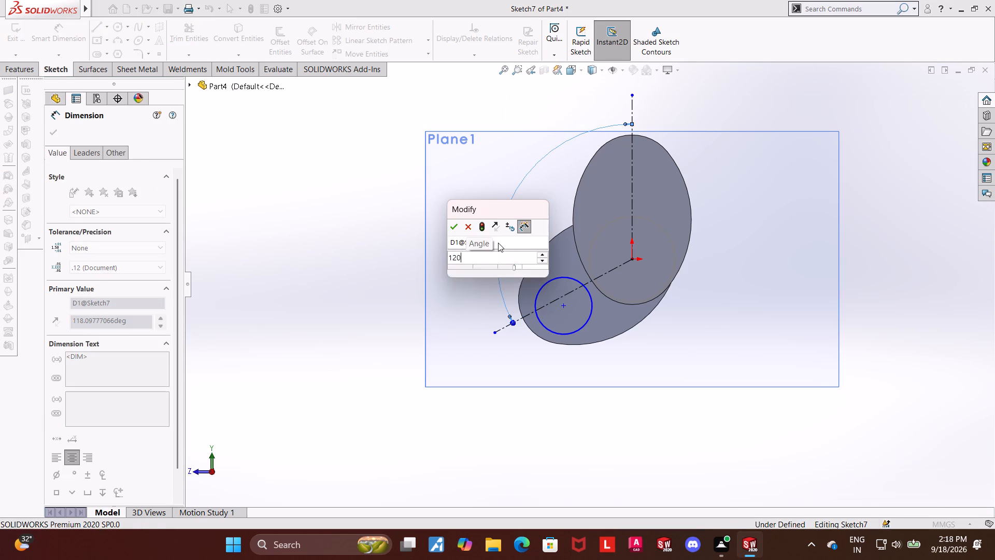
key(Escape)
key(Escape)
Make the circle's center coincident with the slanted centerline.
click(564, 305)
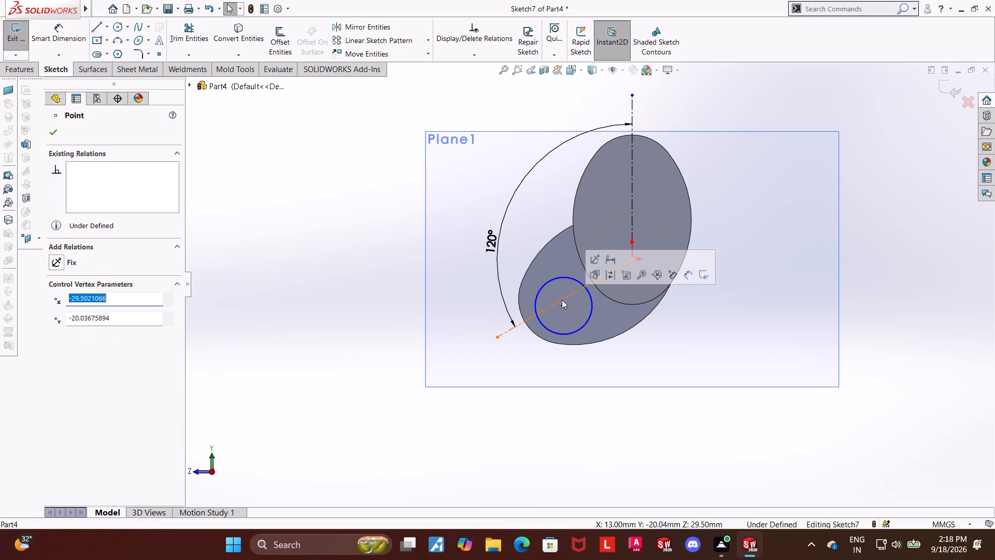
ctrl+click(563, 298)
click(55, 330)
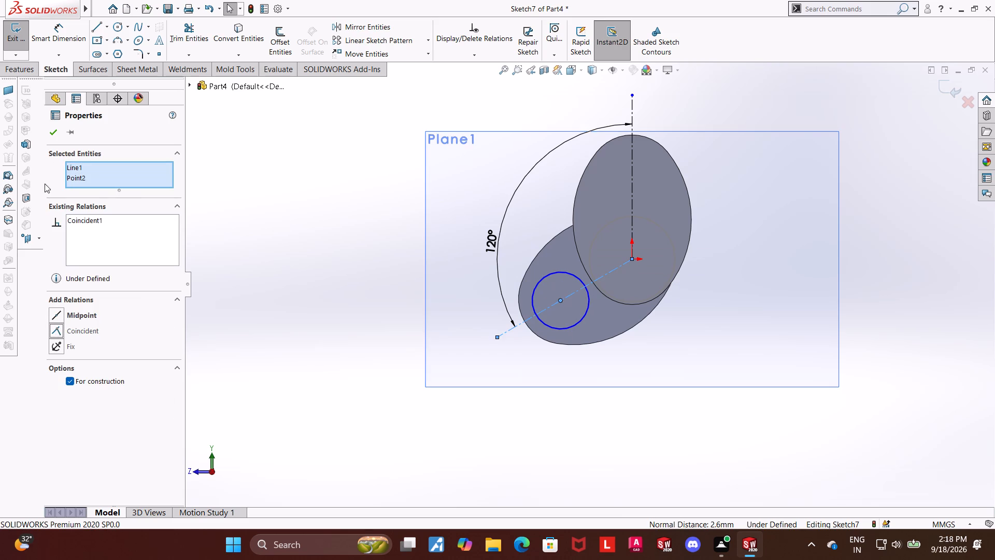
click(54, 138)
Dimension the circle on the web face with a diameter of 37 mm.
click(62, 35)
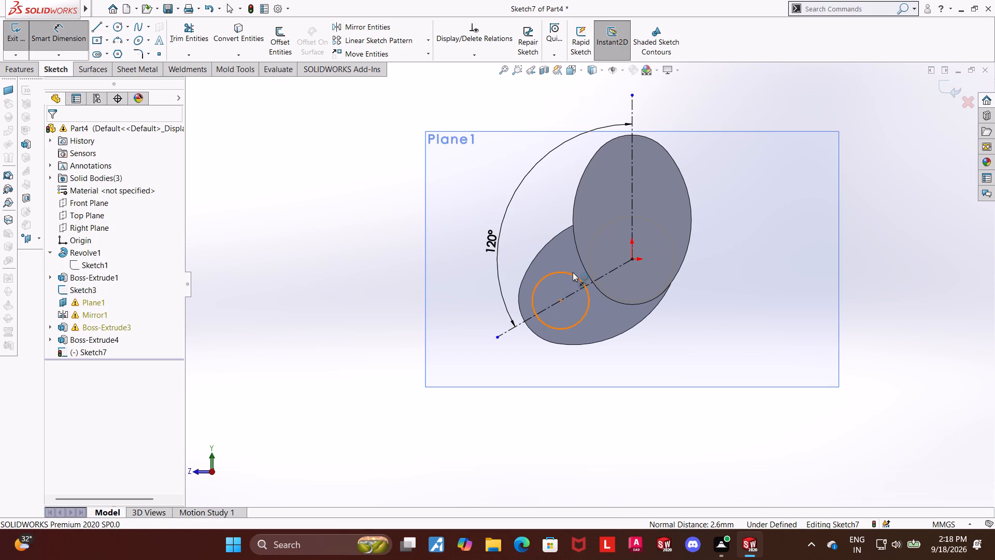
click(571, 273)
click(558, 251)
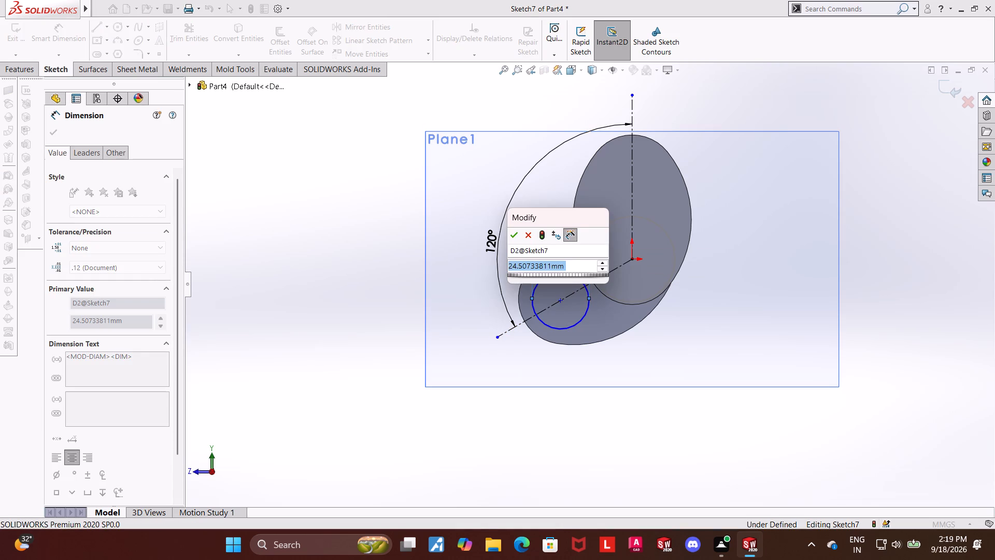
text(37)
key(Return)
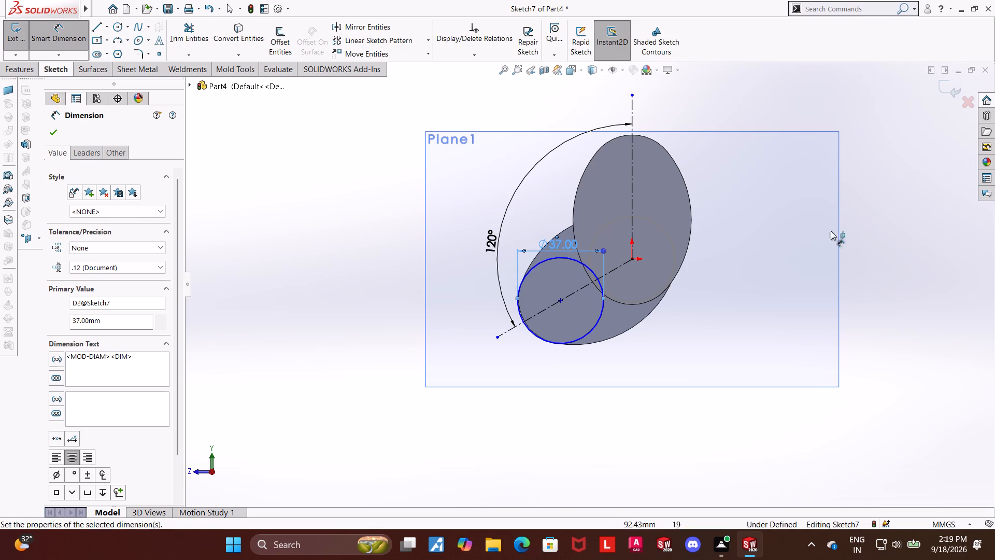
scroll(559, 304, down, 6)
scroll(699, 279, up, 3)
scroll(690, 280, down, 3)
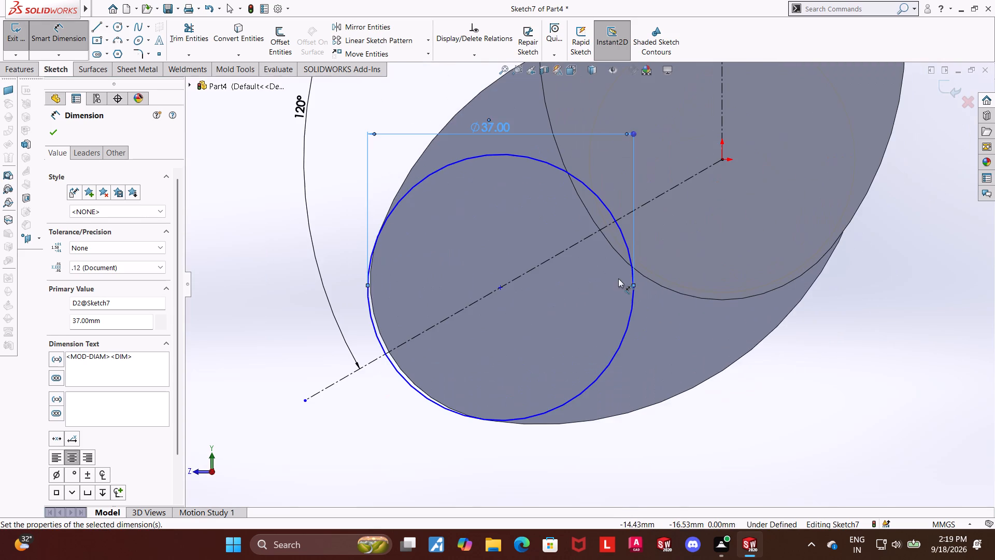
key(Escape)
key(Escape)
key(Escape)
Dimension the distance from the circle's center to the origin as 34 mm and finish the sketch, dismissing the rebuild warnings.
click(66, 35)
scroll(427, 179, up, 3)
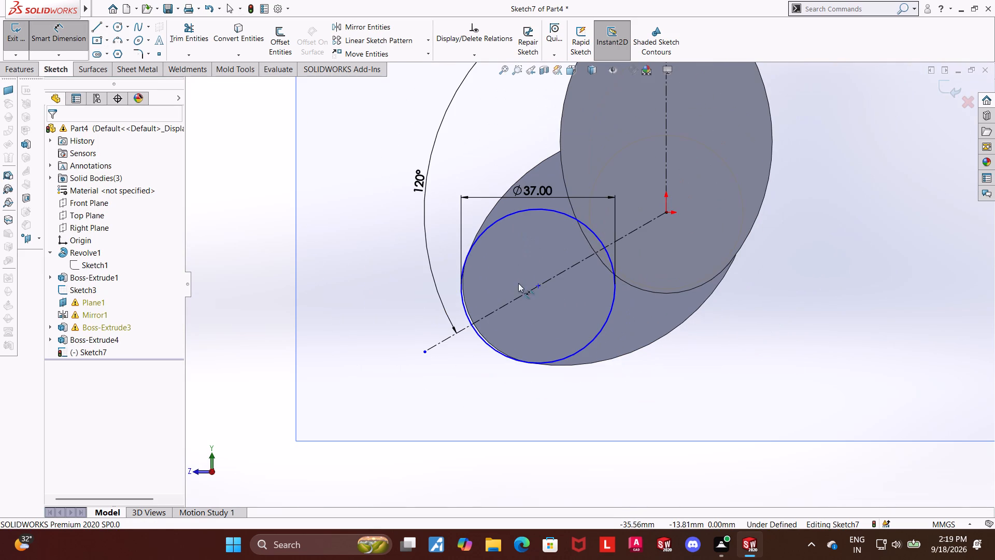
click(539, 288)
click(665, 214)
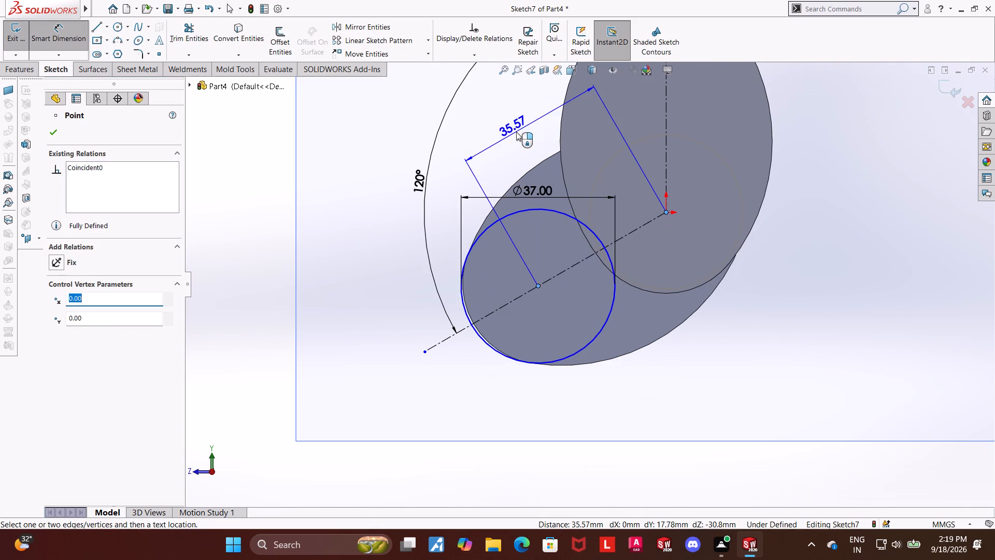
click(516, 132)
key(3)
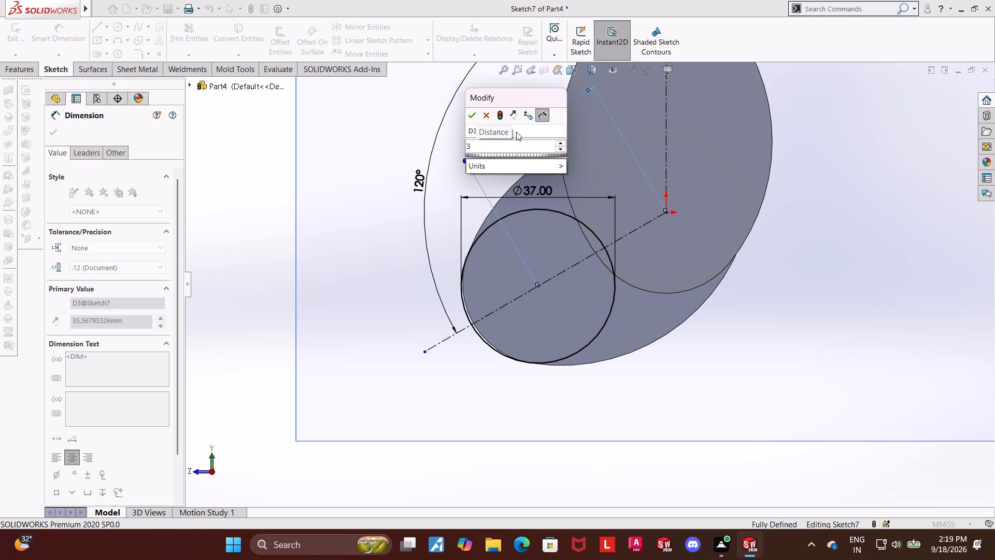
key(4)
key(Return)
key(Escape)
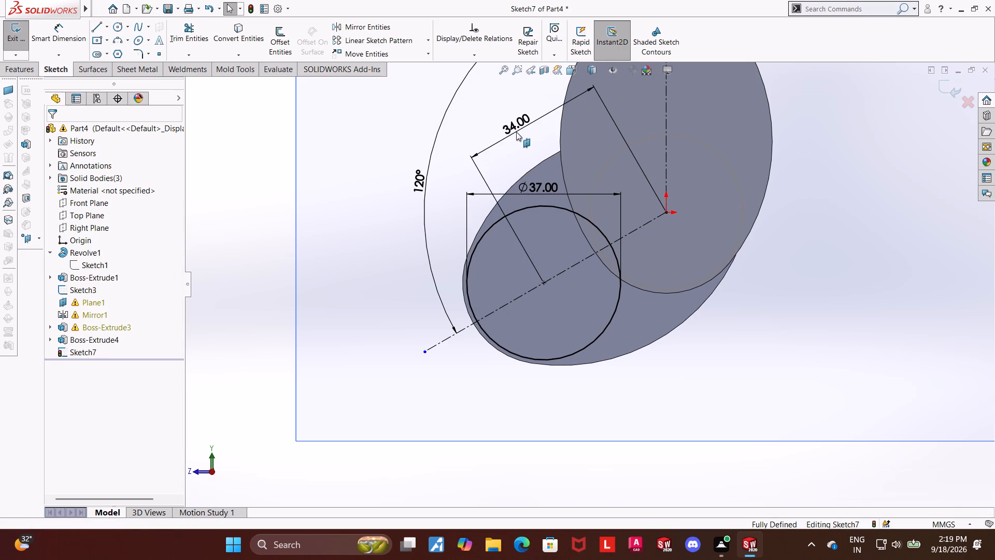
key(Escape)
click(945, 88)
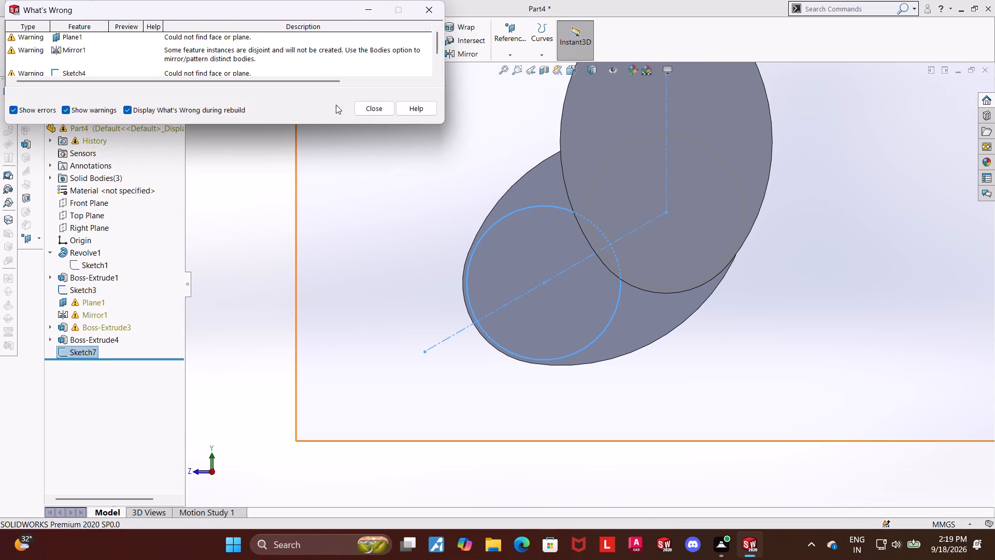
click(368, 107)
Extrude the 37 mm circle on the angled web's face by 21 mm, merged with the existing body.
middle_drag(324, 199, 354, 206)
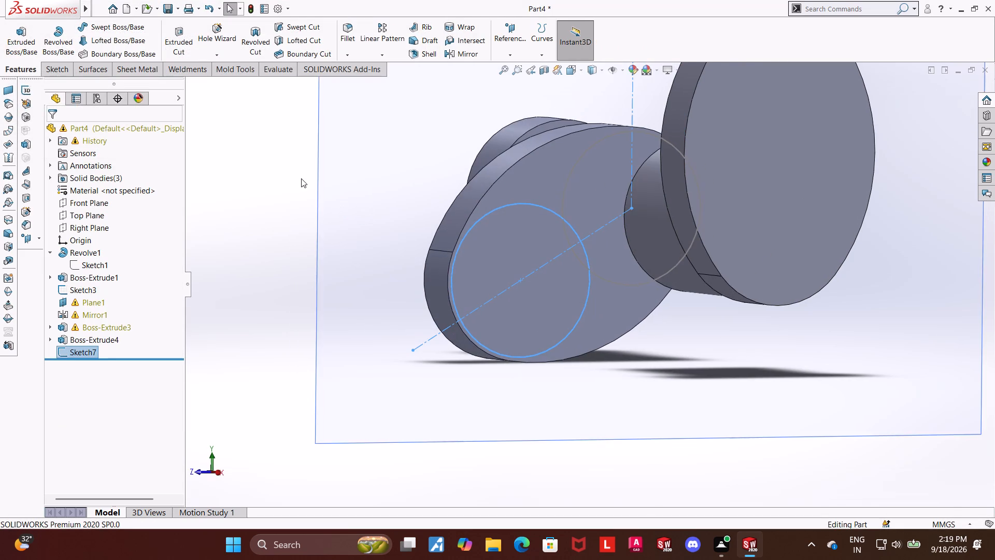
scroll(291, 185, up, 2)
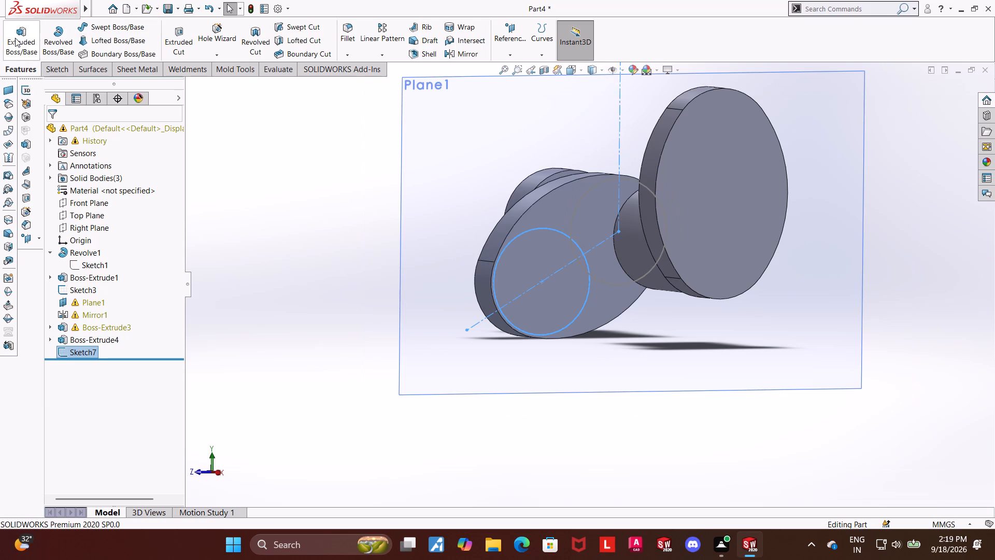
click(15, 37)
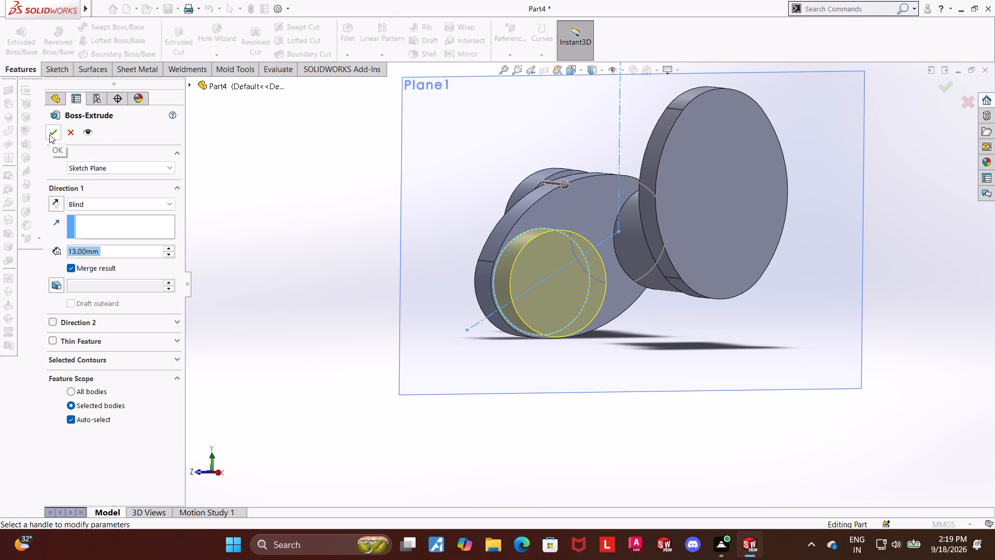
text(21)
key(Return)
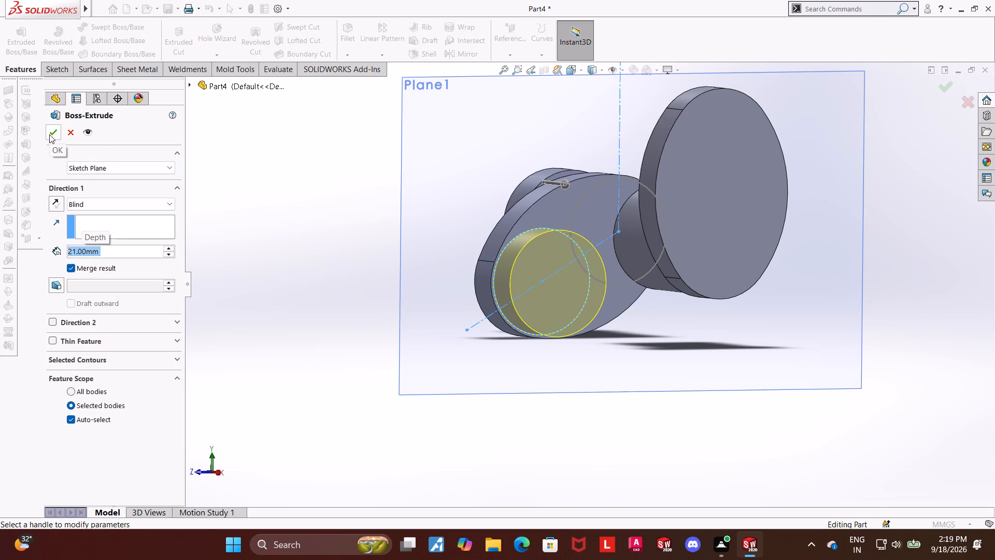
click(49, 134)
middle_drag(199, 218, 259, 222)
click(280, 251)
middle_drag(293, 258, 290, 262)
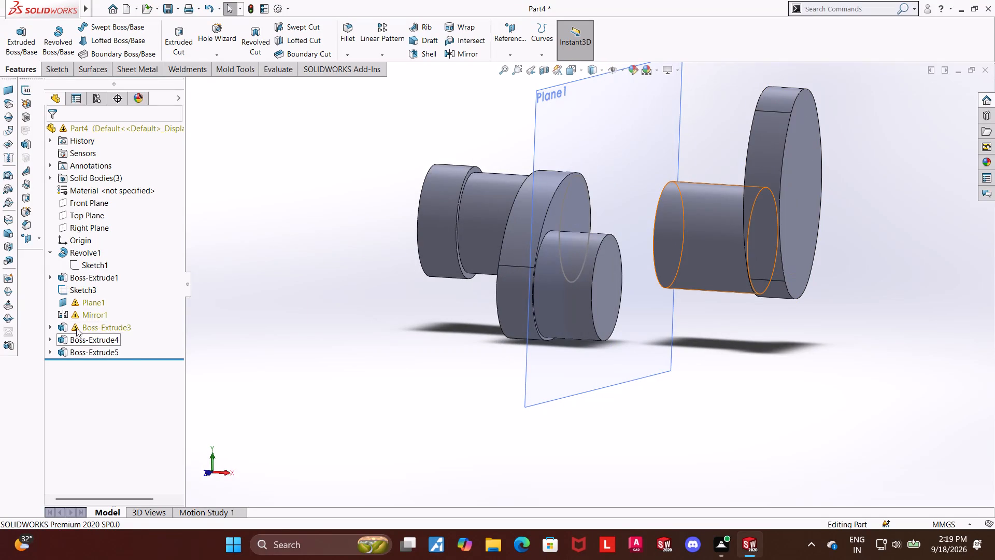
Delete the Mirror1 feature from the crankshaft part, continuing past the rebuild errors and dismissing the warnings.
right_click(81, 316)
click(99, 385)
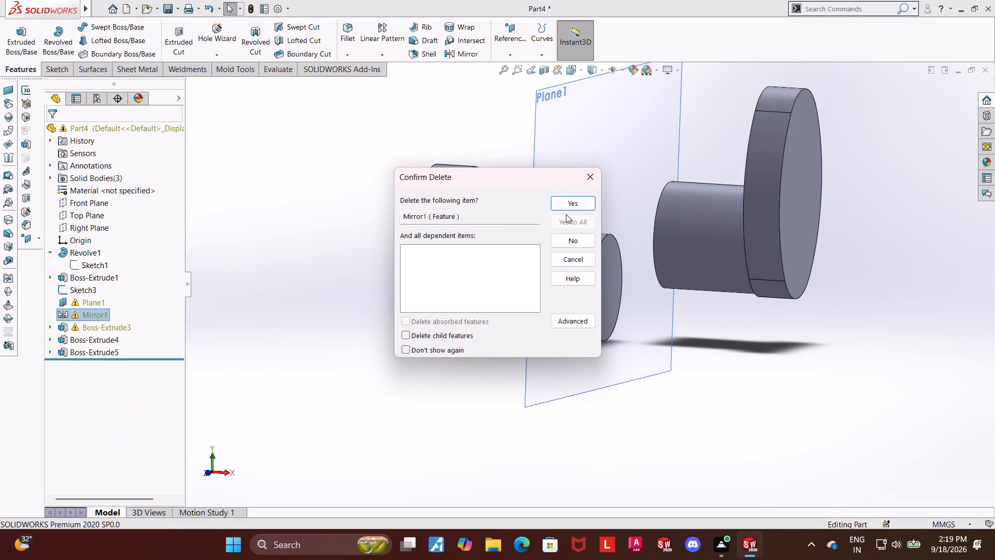
click(571, 199)
click(476, 275)
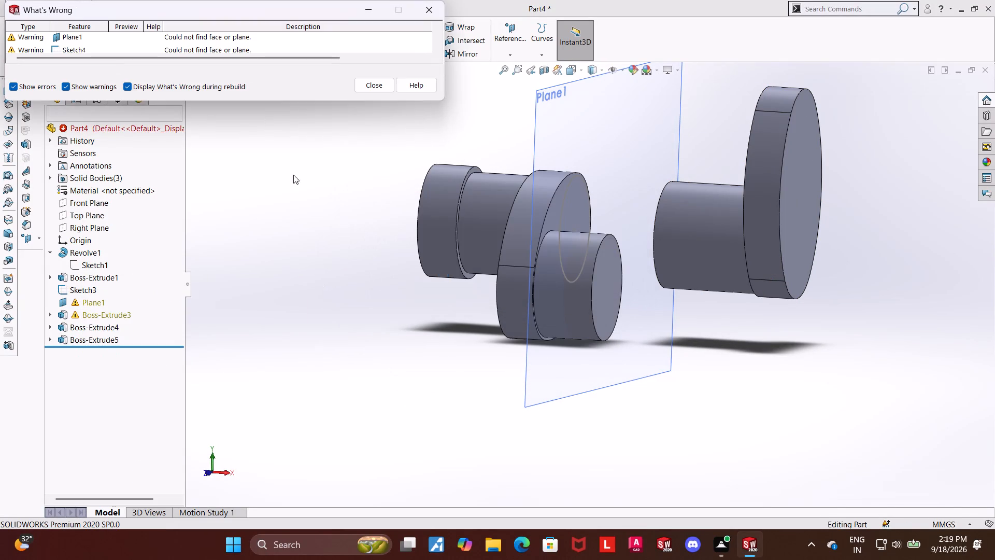
click(376, 80)
click(319, 229)
middle_drag(323, 222, 333, 224)
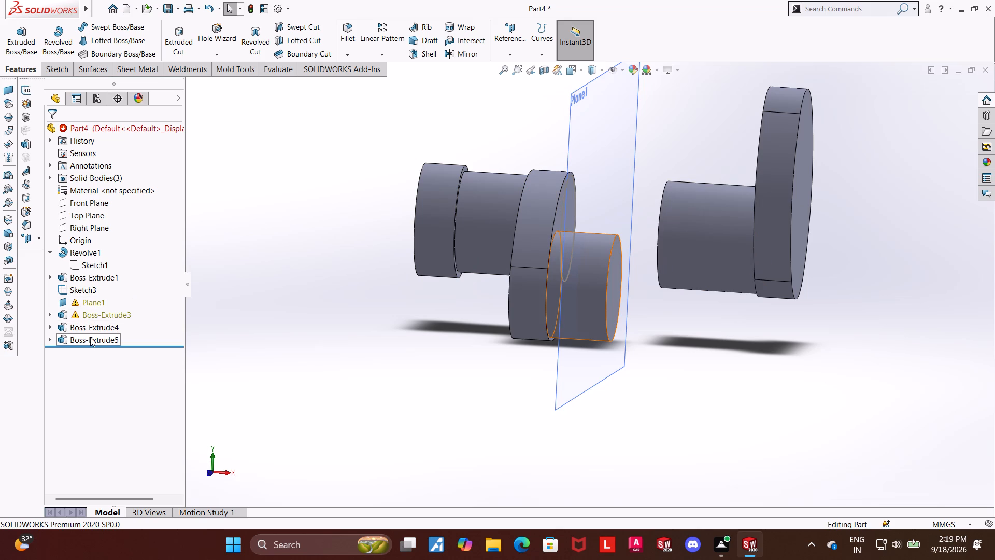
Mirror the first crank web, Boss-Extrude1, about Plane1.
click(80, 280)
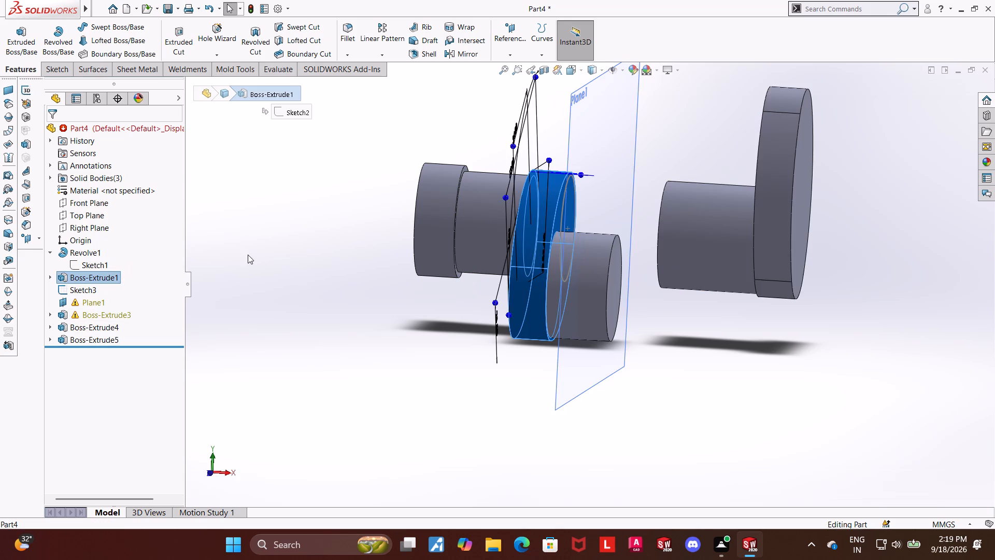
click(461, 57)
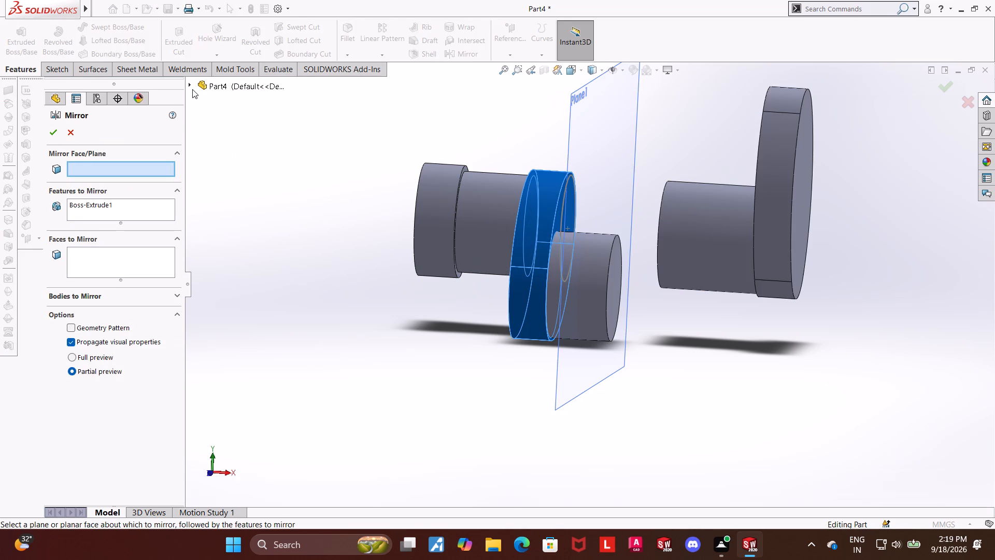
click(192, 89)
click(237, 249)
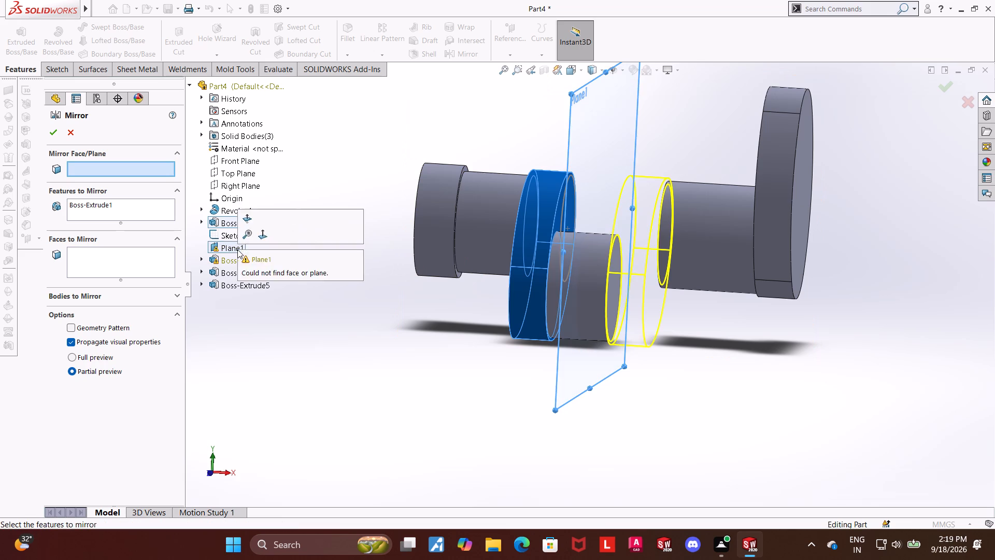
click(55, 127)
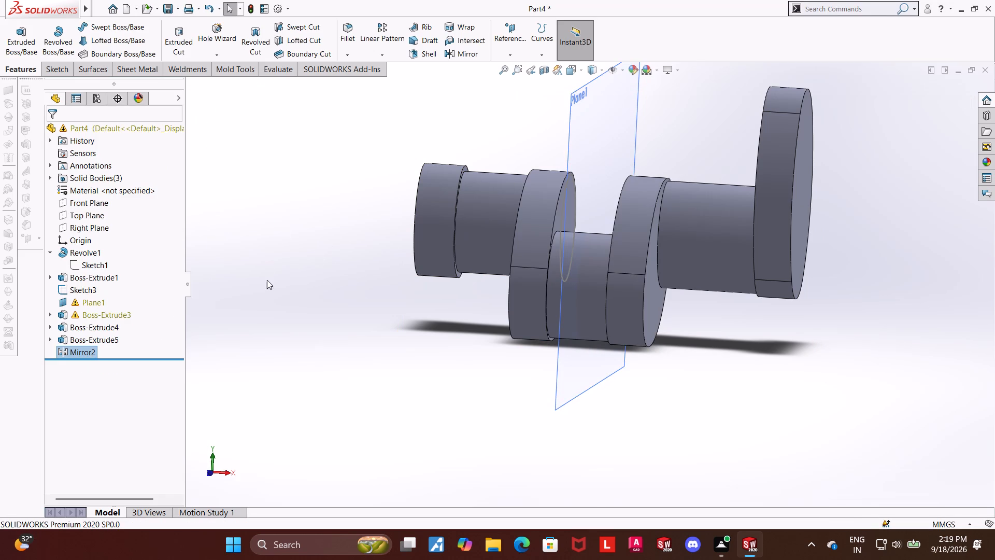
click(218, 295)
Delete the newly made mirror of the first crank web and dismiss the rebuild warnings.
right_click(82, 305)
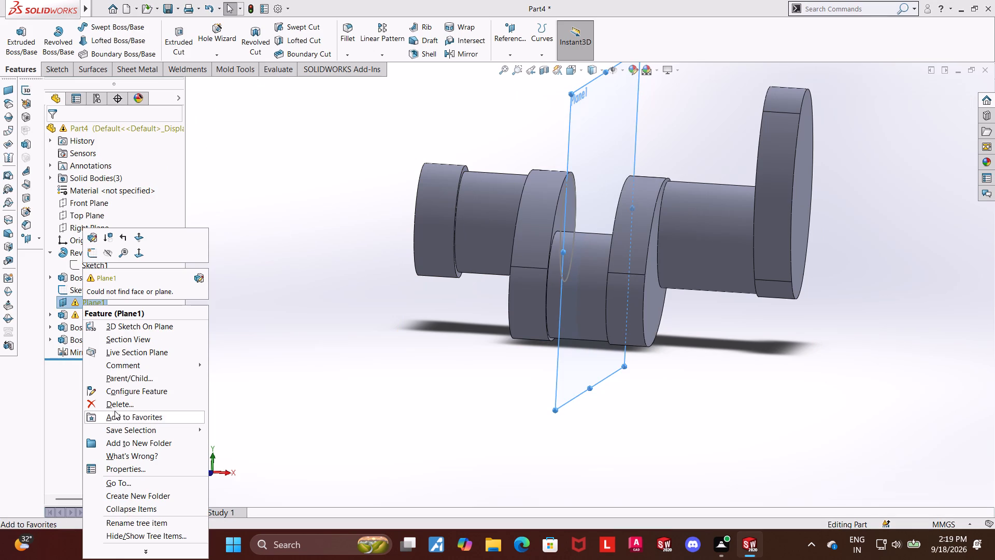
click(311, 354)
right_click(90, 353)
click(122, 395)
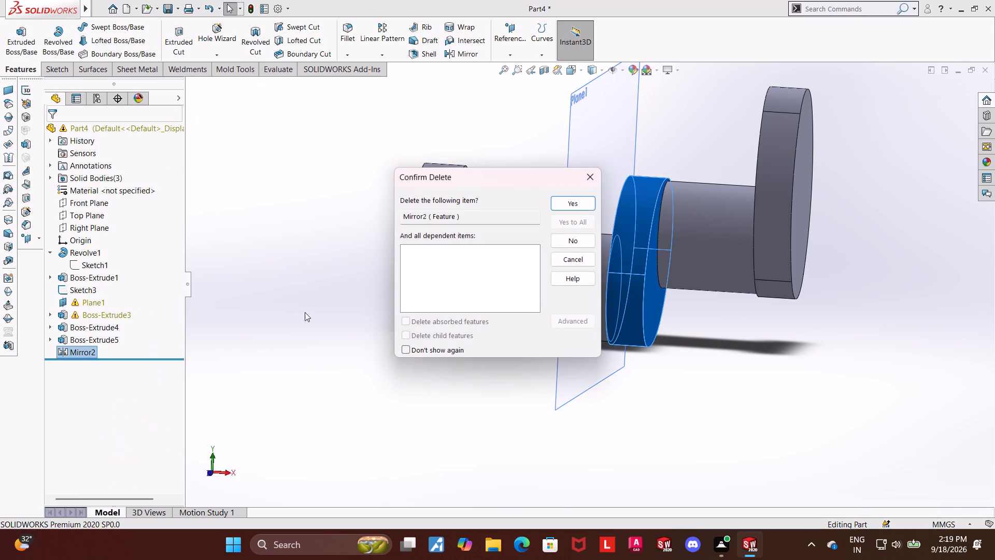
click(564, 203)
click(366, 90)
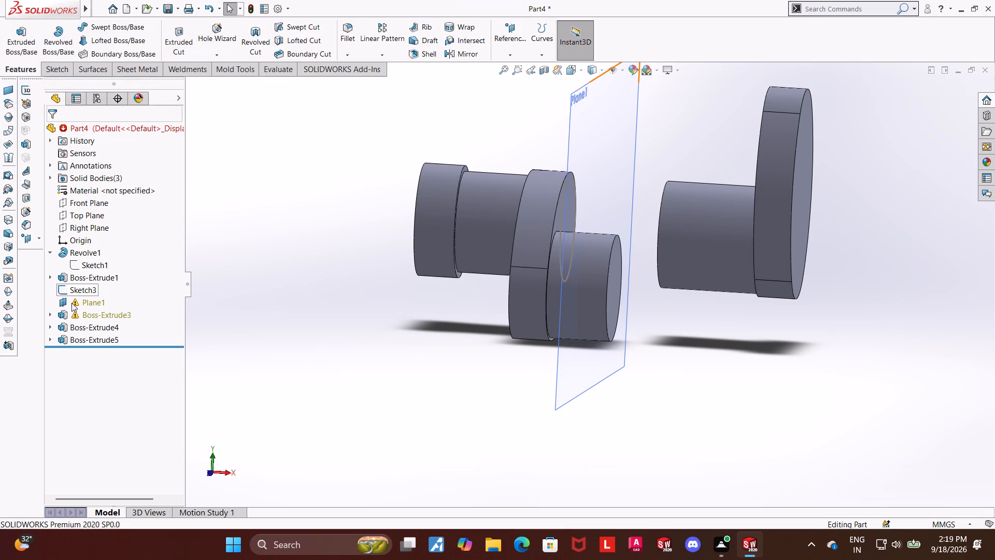
Inspect Plane1's definition, including its face reference and offset, and close it without changing any values.
click(77, 298)
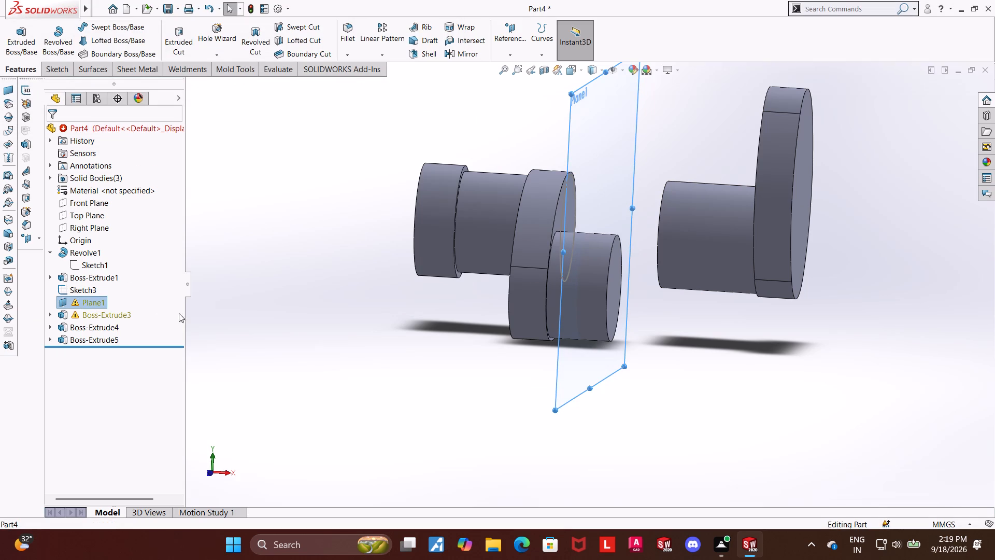
click(192, 311)
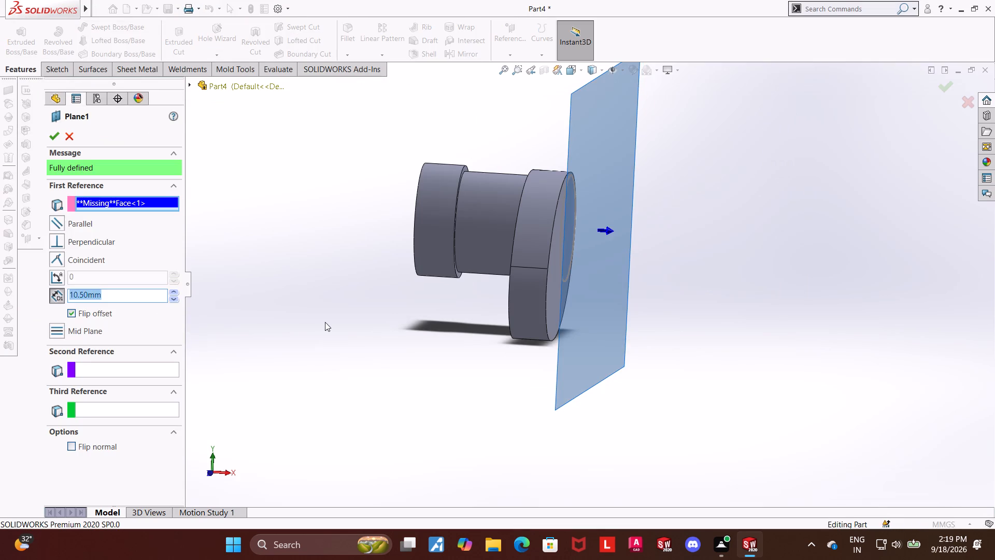
middle_click(322, 322)
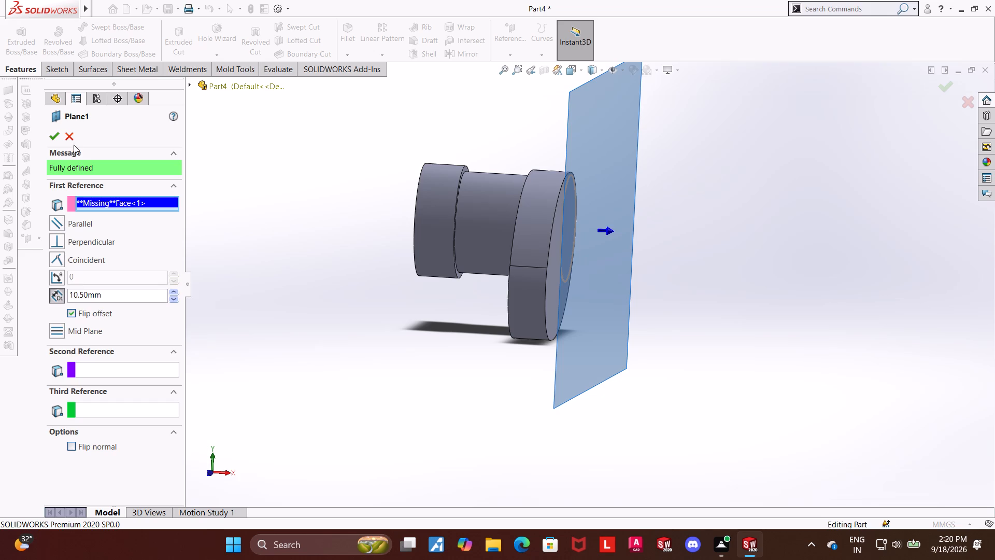
middle_drag(348, 288, 337, 288)
click(50, 133)
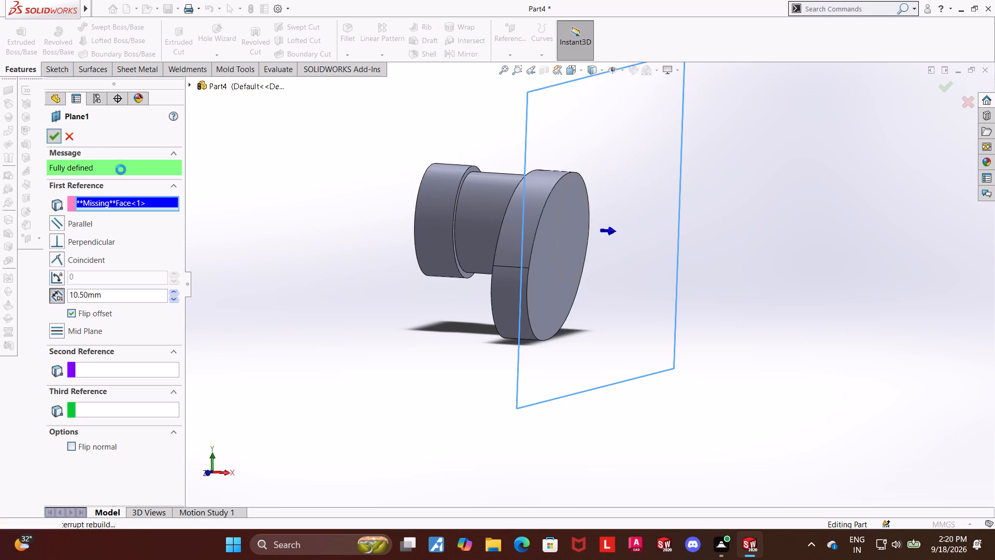
click(435, 13)
middle_click(321, 242)
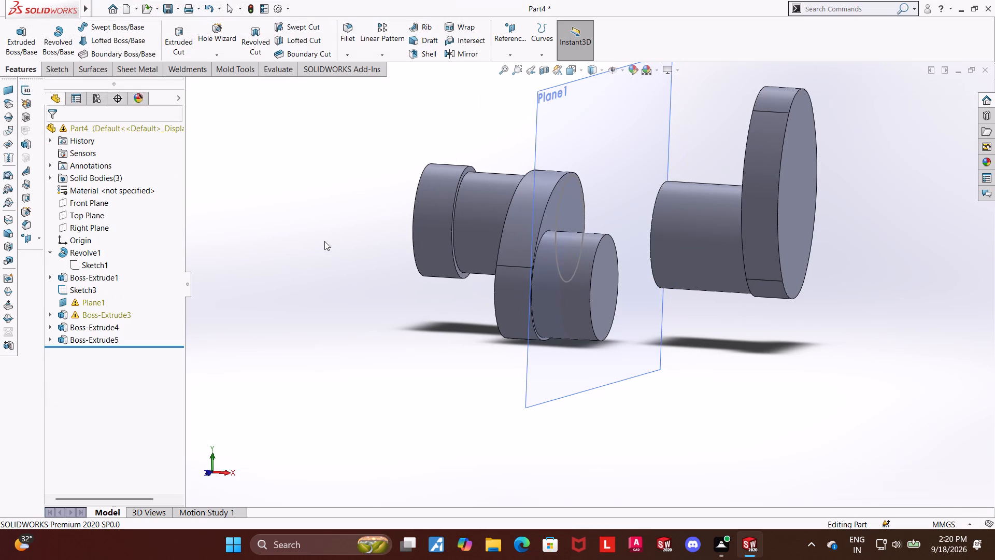
Delete Plane1 from the part and dismiss the rebuild warning.
right_click(90, 300)
click(123, 402)
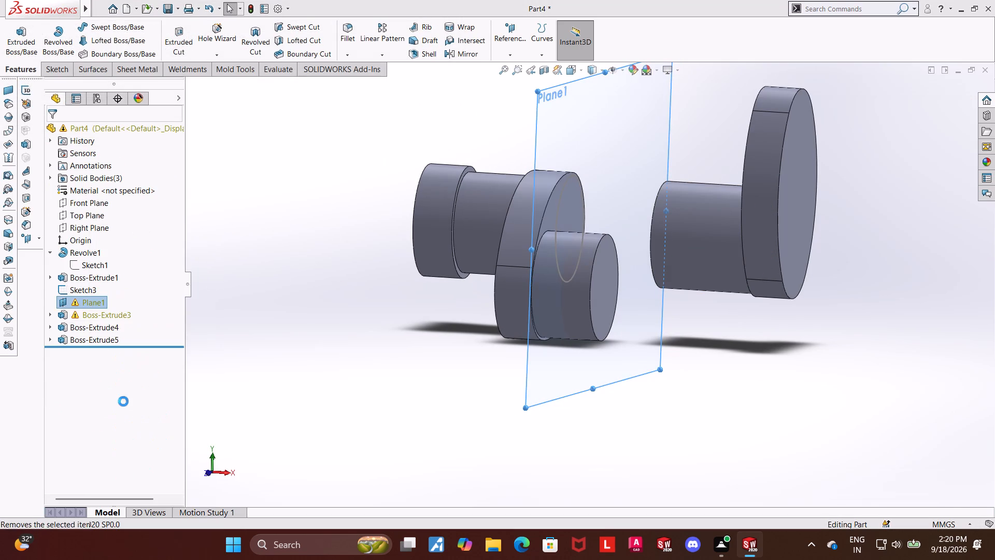
click(572, 206)
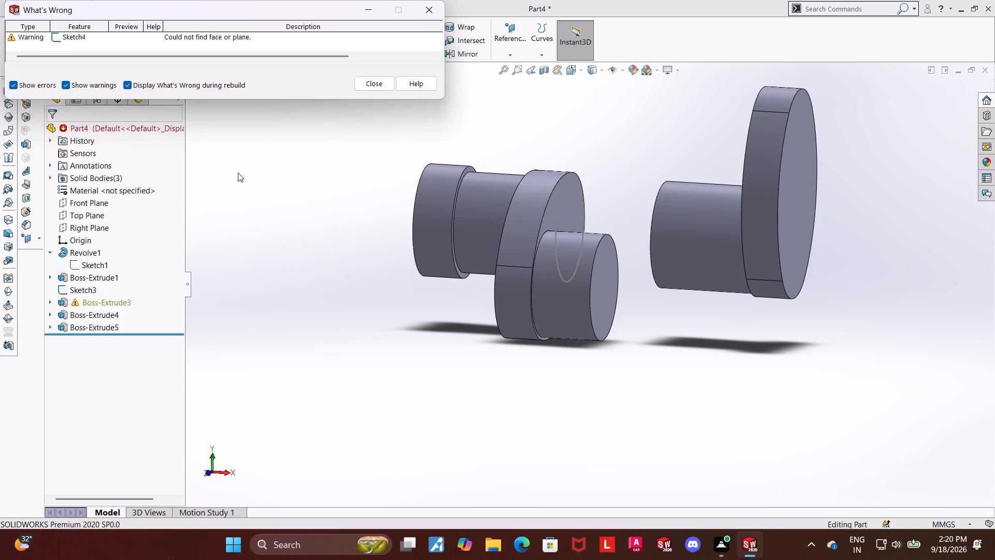
click(366, 85)
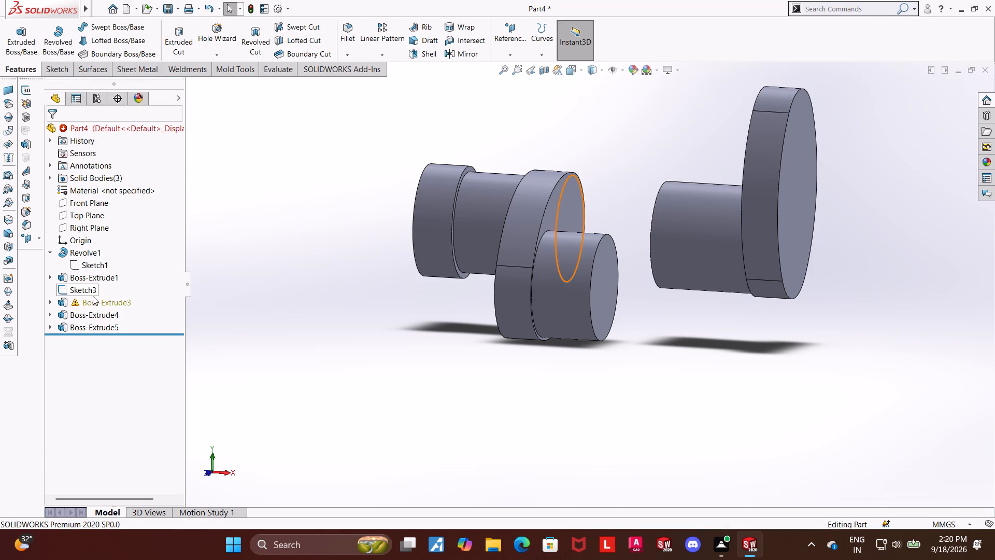
Delete Boss-Extrude3, the detached journal cylinder next to the far web, keeping its sketch and ignoring the rebuild errors.
click(95, 303)
right_click(95, 303)
click(134, 379)
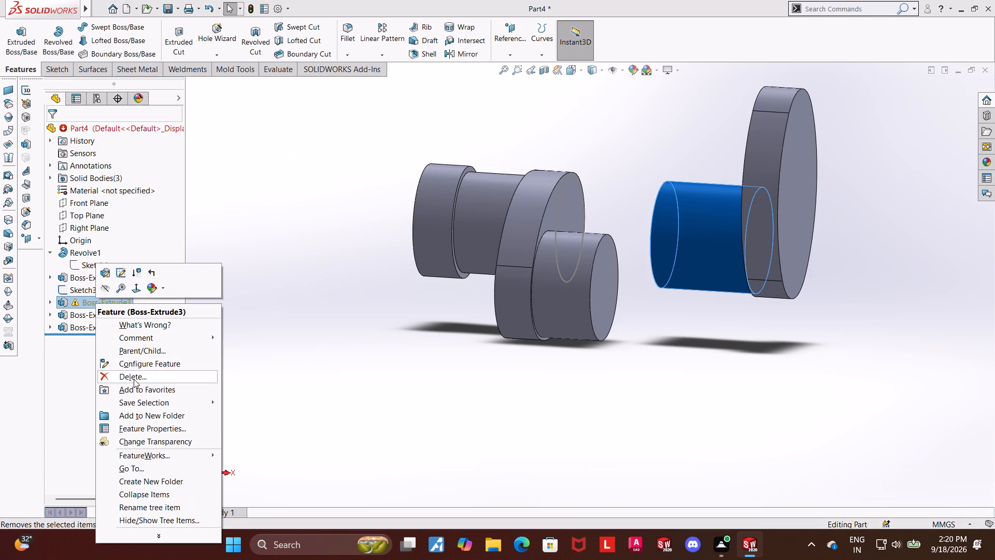
click(565, 203)
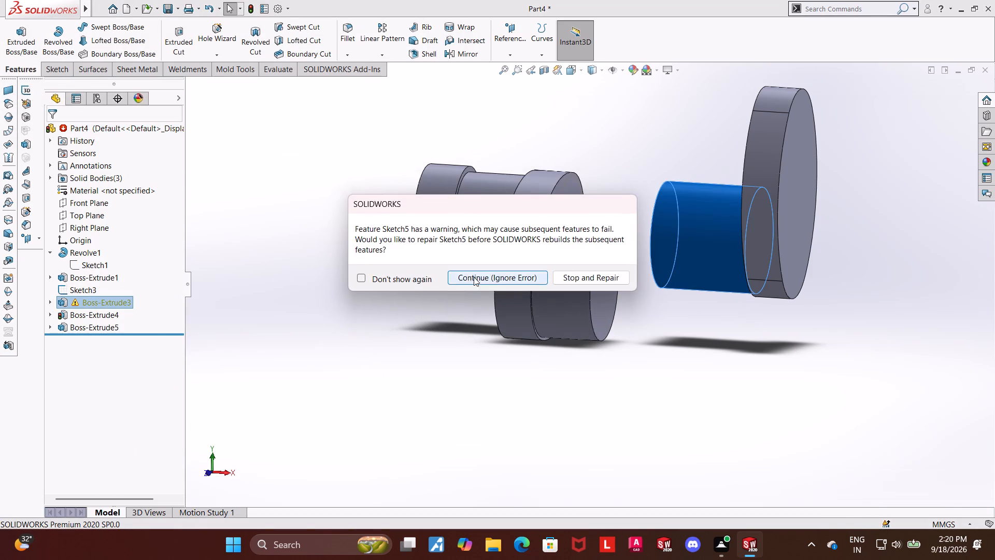
click(474, 277)
click(259, 311)
click(369, 81)
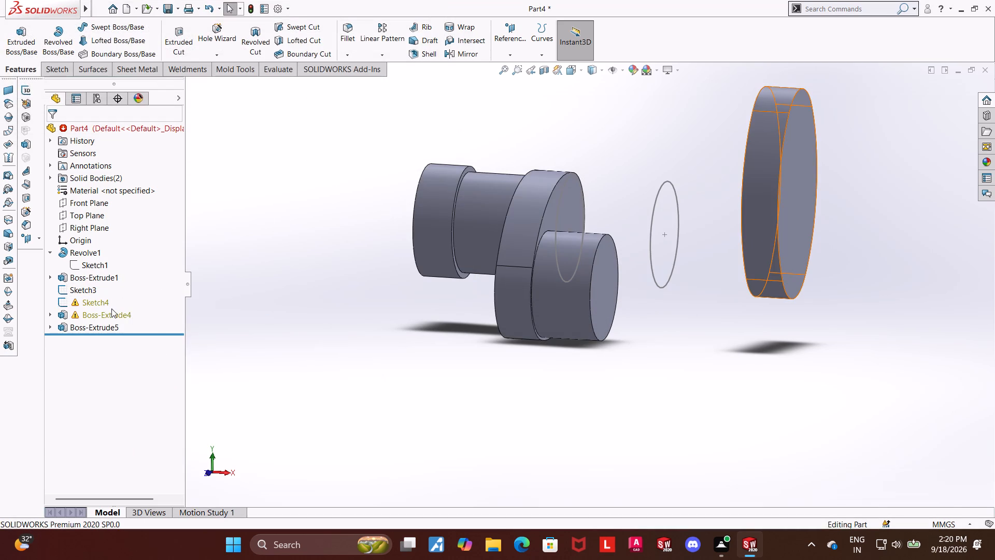
Delete Sketch4, the leftover circle from the removed journal cylinder, and dismiss the rebuild warning.
click(110, 312)
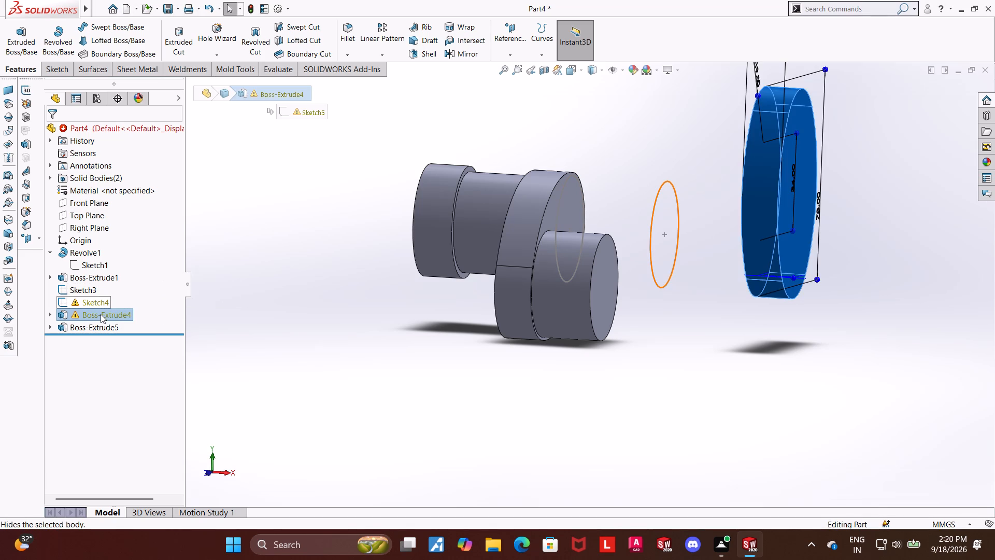
click(99, 302)
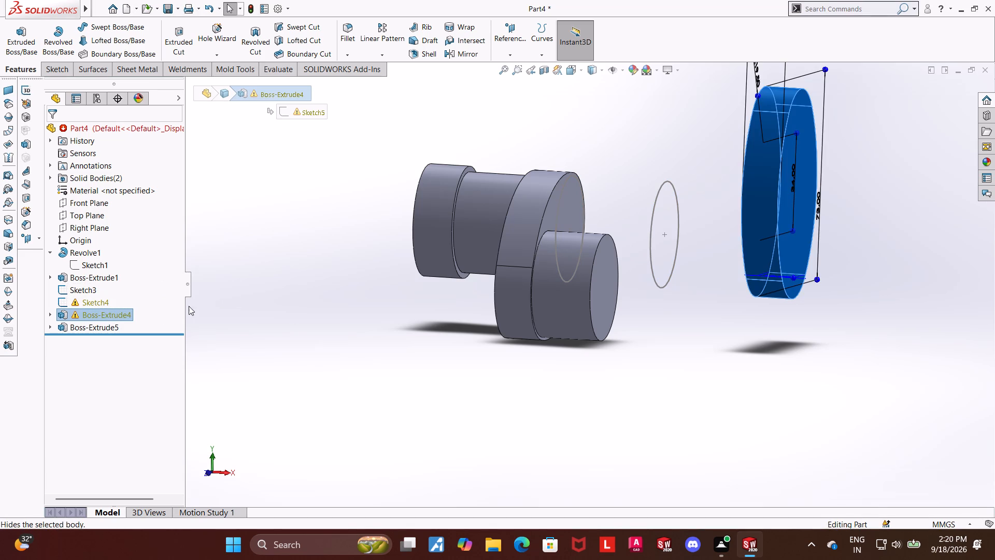
middle_drag(357, 329, 329, 331)
right_click(96, 305)
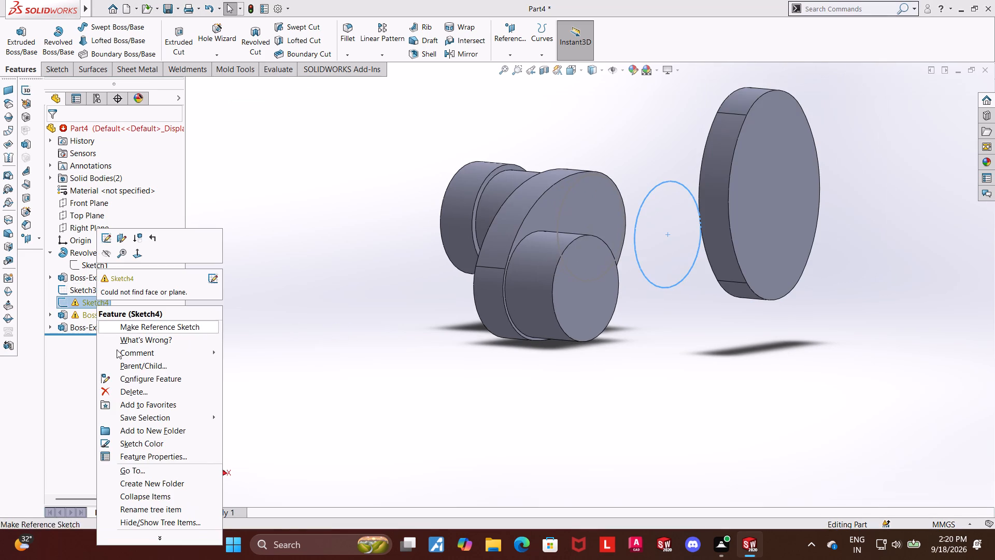
click(122, 394)
click(578, 208)
click(250, 296)
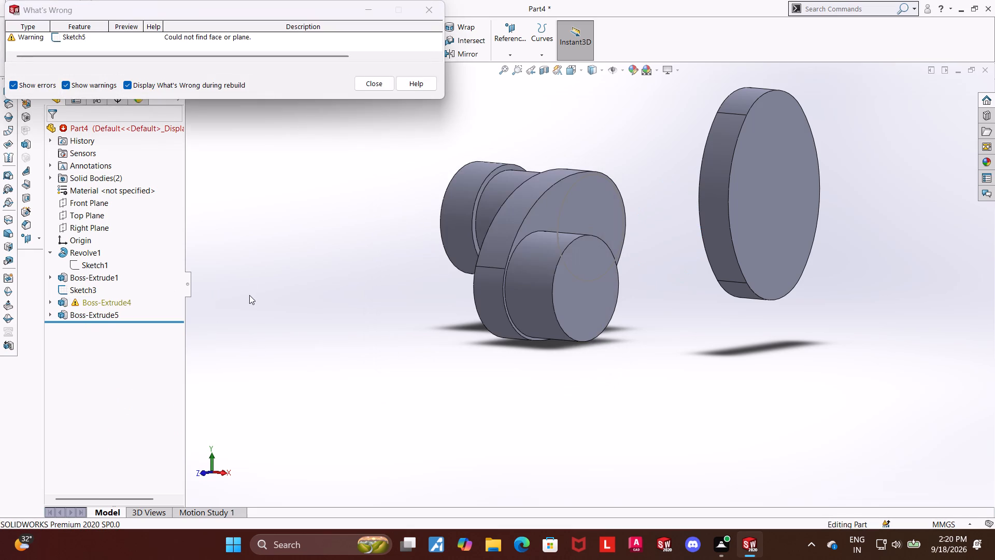
click(379, 81)
Examine the detached web's extrusion settings, including its start condition, second direction and selected contours, without applying changes.
click(106, 298)
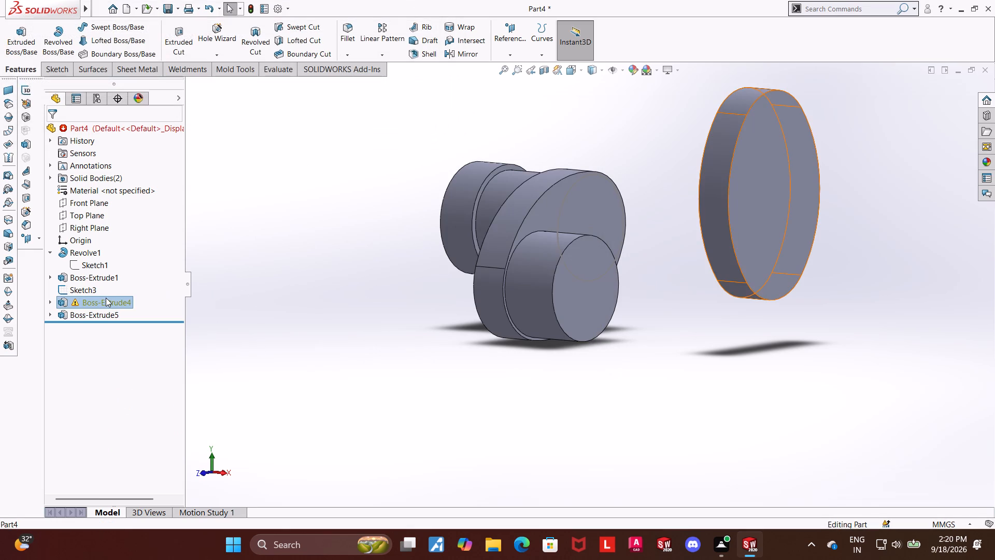
click(118, 267)
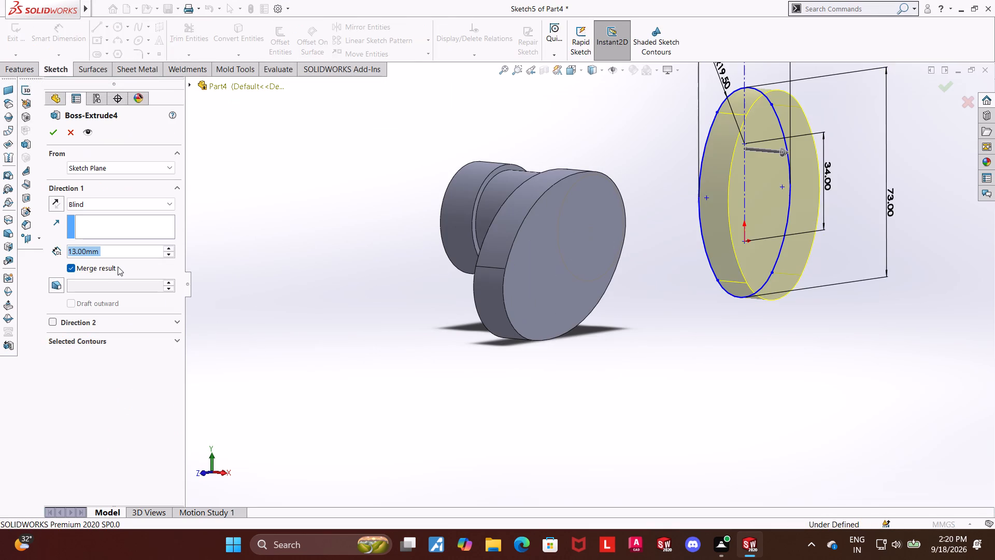
middle_drag(247, 246, 257, 242)
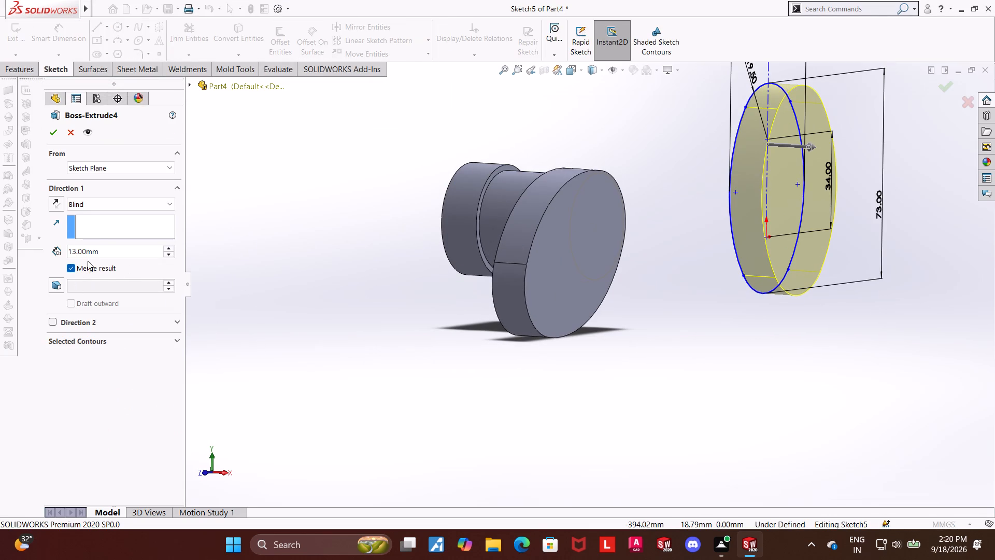
click(82, 343)
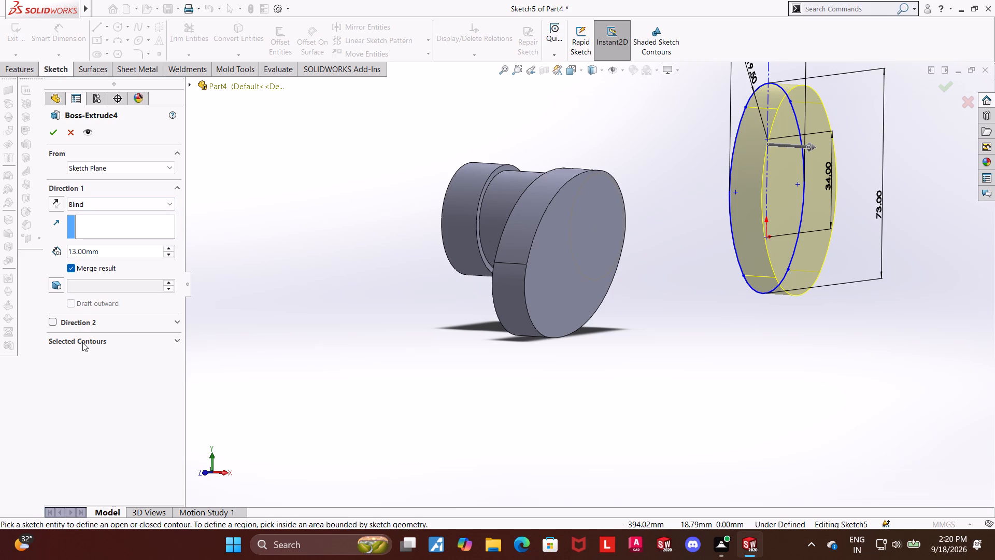
click(113, 323)
click(410, 279)
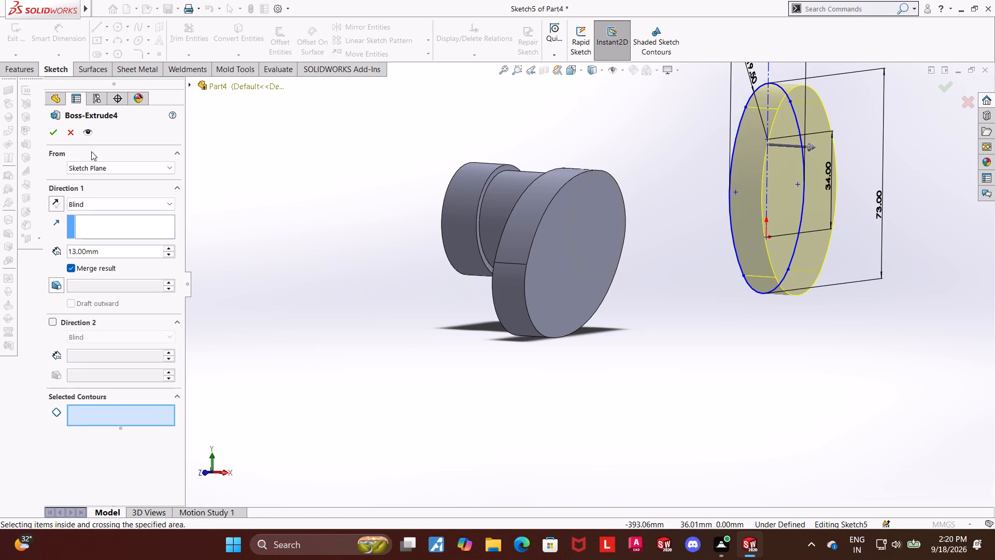
click(102, 169)
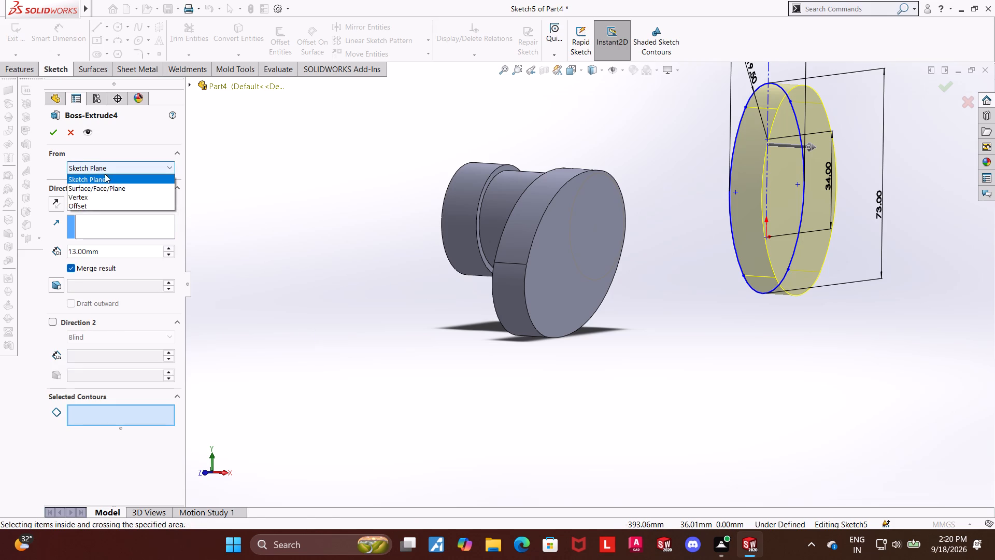
click(258, 167)
click(73, 135)
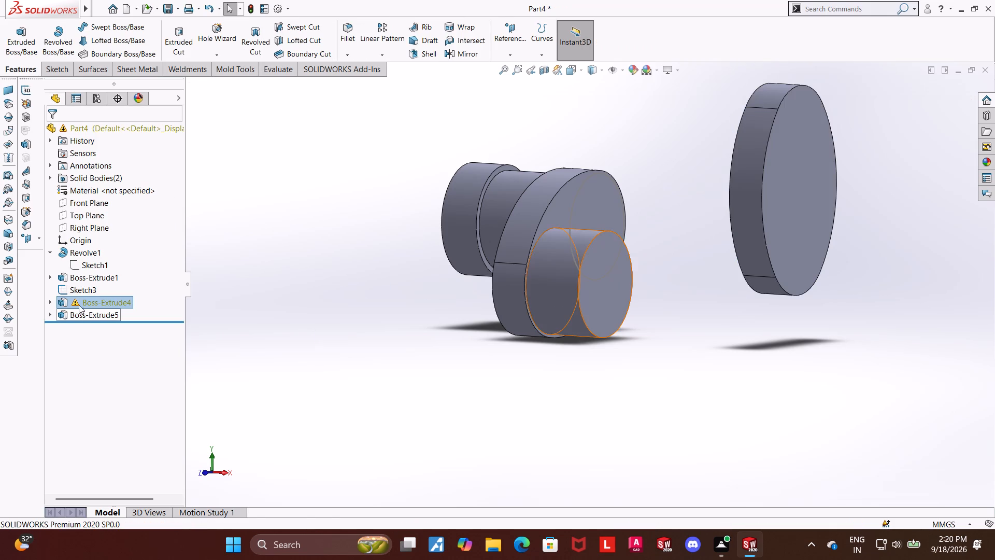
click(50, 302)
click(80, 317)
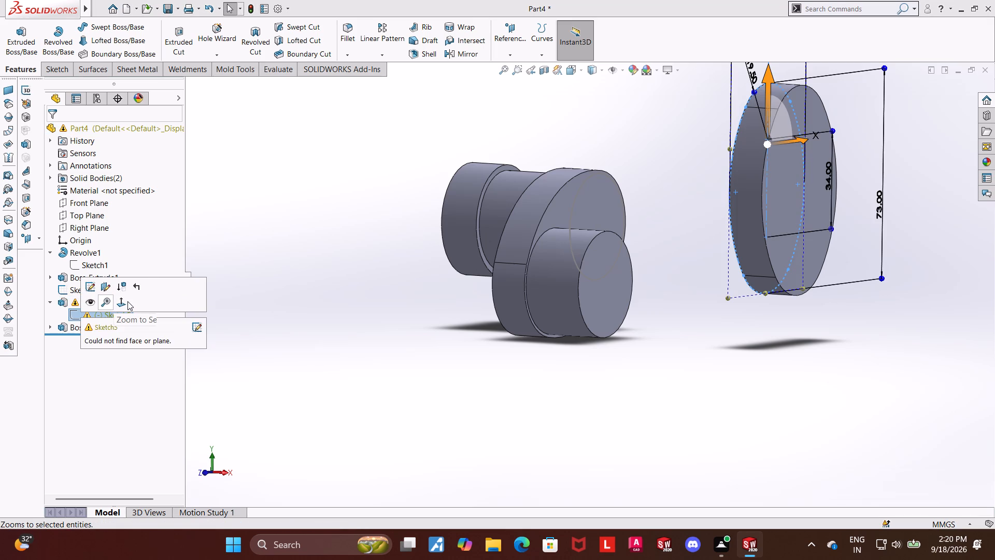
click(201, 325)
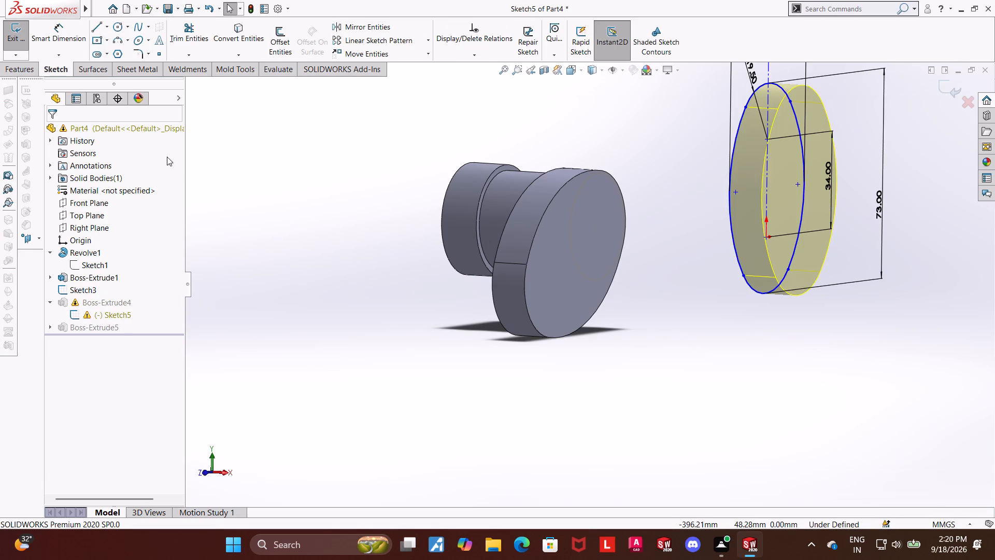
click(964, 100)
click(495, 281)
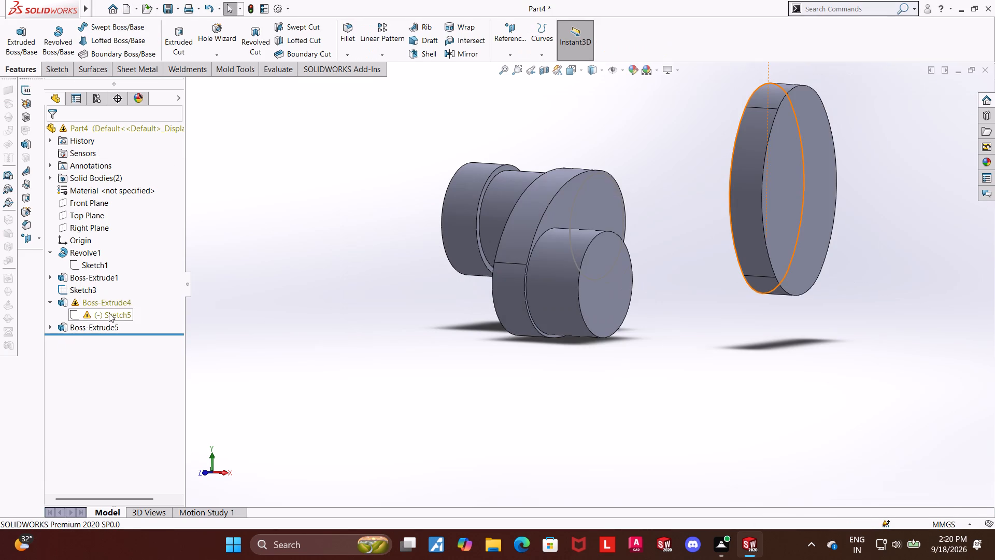
Delete Boss-Extrude4, the detached web, while keeping its absorbed sketch.
right_click(108, 313)
click(356, 304)
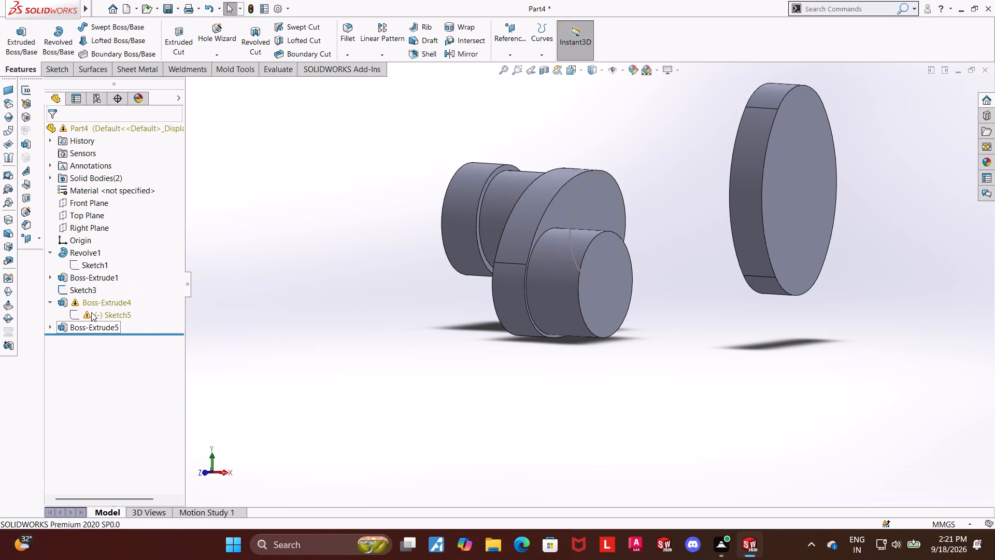
right_click(88, 302)
click(115, 376)
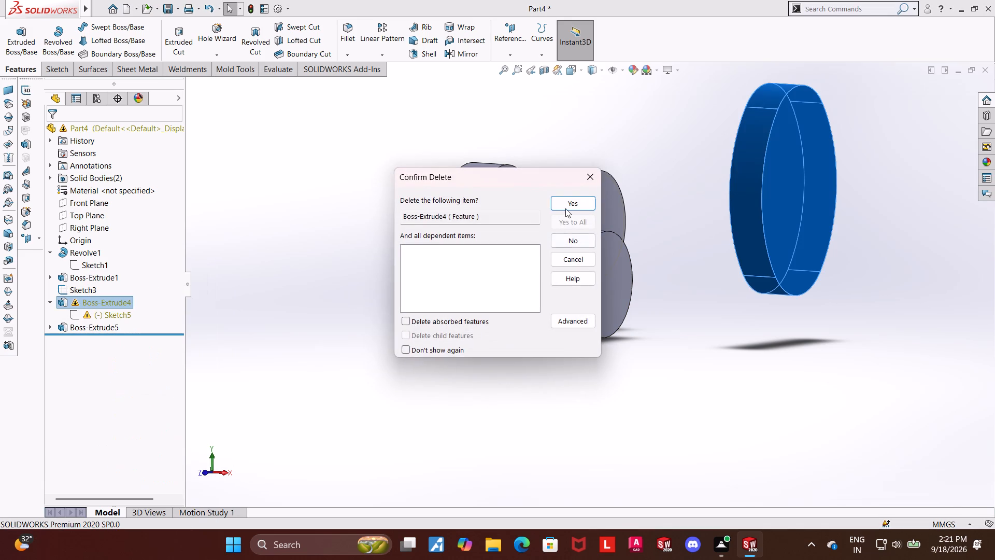
click(565, 207)
click(371, 87)
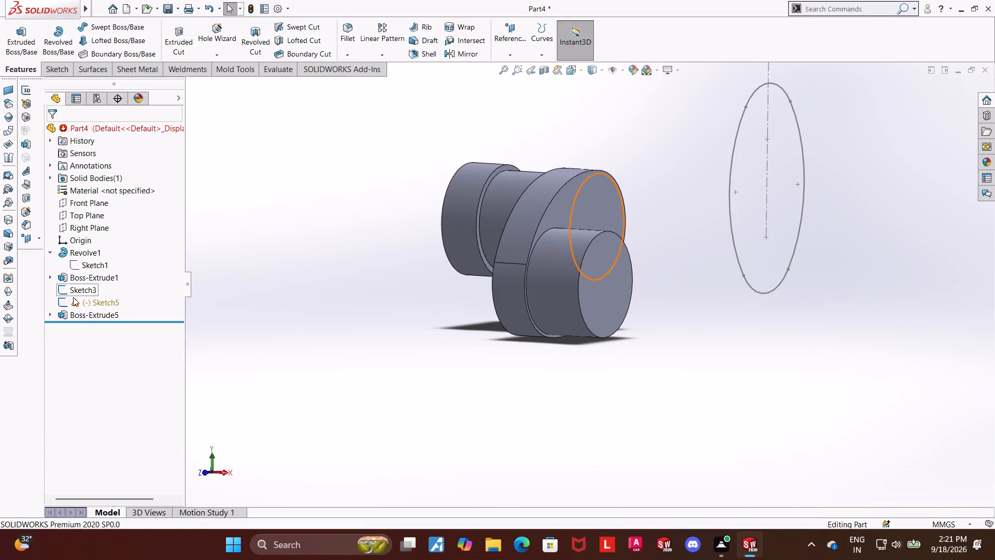
Delete Sketch5, the leftover profile of the removed web.
right_click(73, 297)
click(94, 379)
click(571, 207)
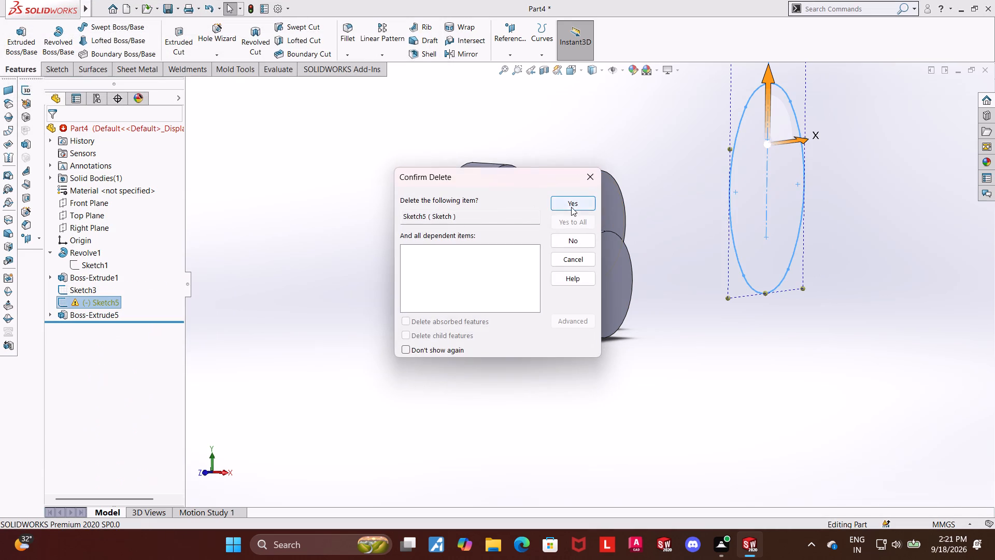
click(251, 304)
Examine the remaining web and offset journal from several angles before rebuilding.
middle_drag(263, 310, 241, 312)
scroll(246, 306, up, 3)
middle_drag(298, 309, 281, 316)
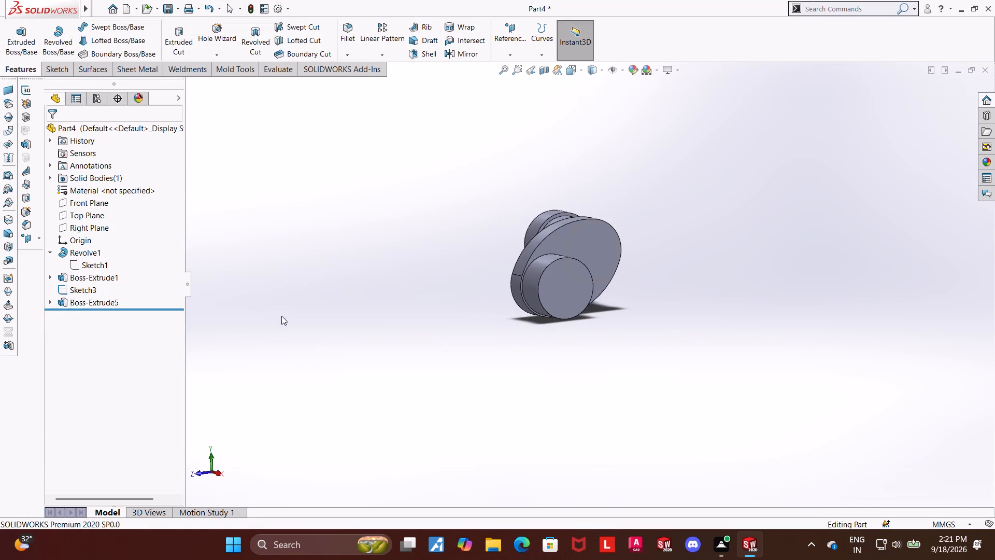
scroll(295, 309, down, 3)
middle_click(324, 317)
scroll(326, 317, up, 2)
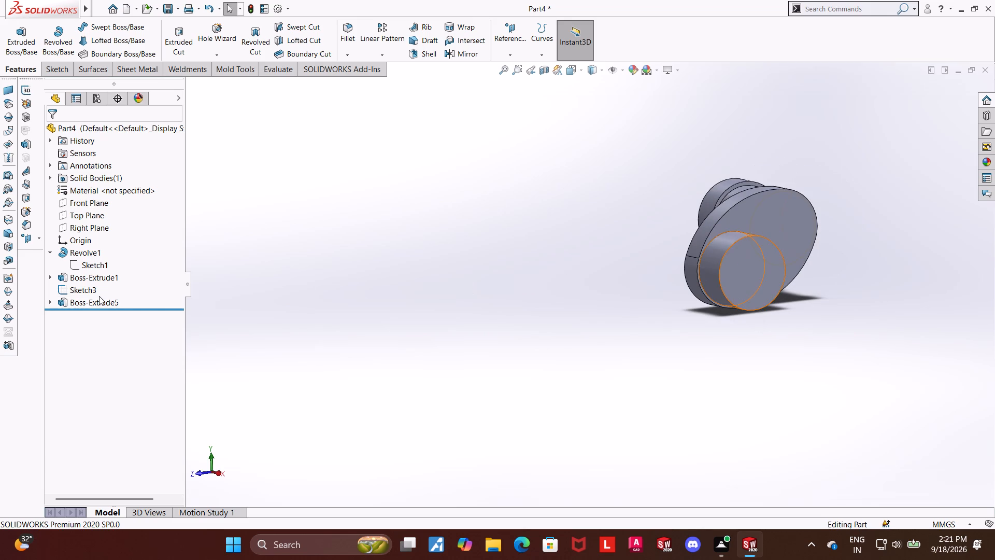
click(99, 296)
scroll(453, 318, up, 5)
click(673, 281)
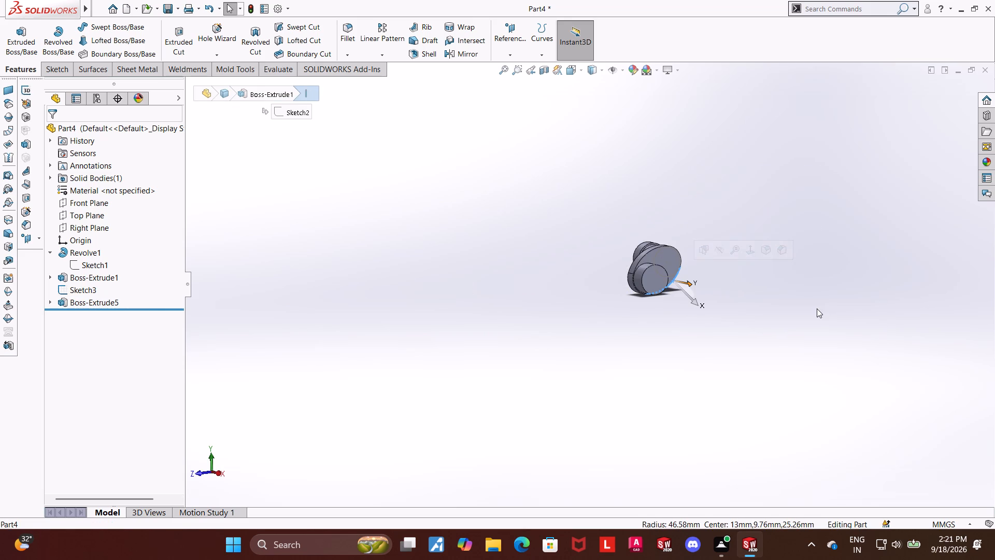
click(817, 309)
scroll(748, 248, down, 2)
scroll(693, 256, down, 3)
middle_drag(676, 294, 681, 294)
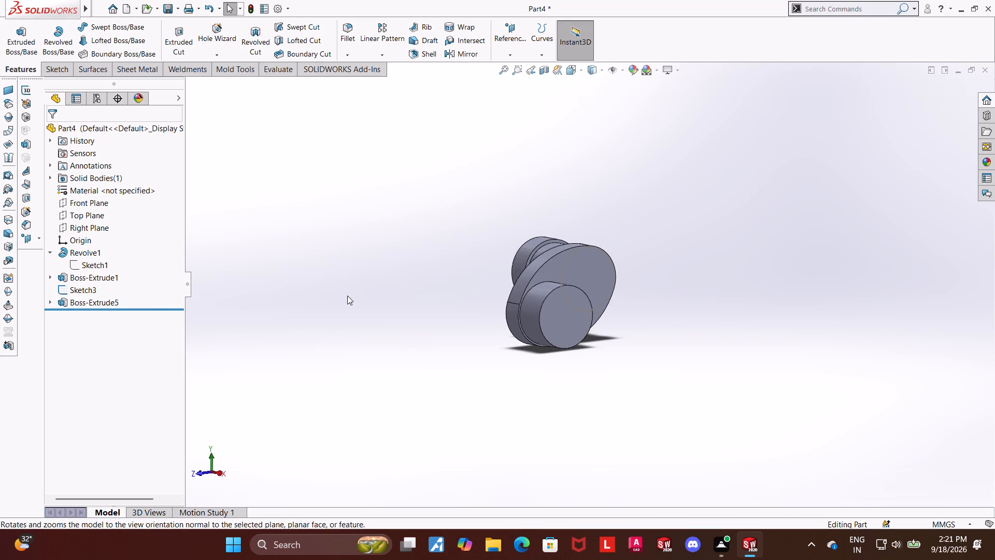
Create a reference plane parallel to the offset journal's end face, offset 10.5 mm with the direction flipped into the journal.
click(507, 27)
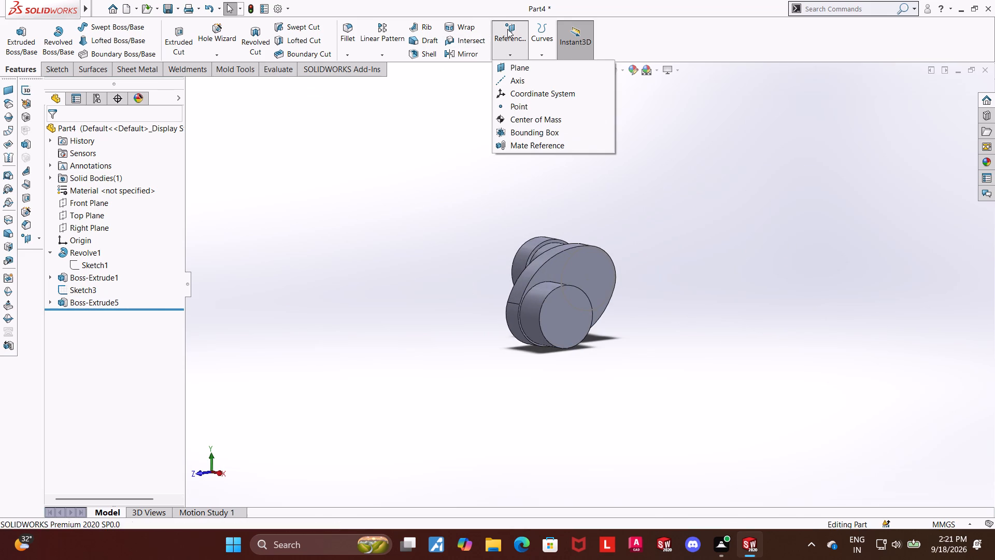
click(512, 69)
middle_drag(709, 246, 721, 251)
click(577, 324)
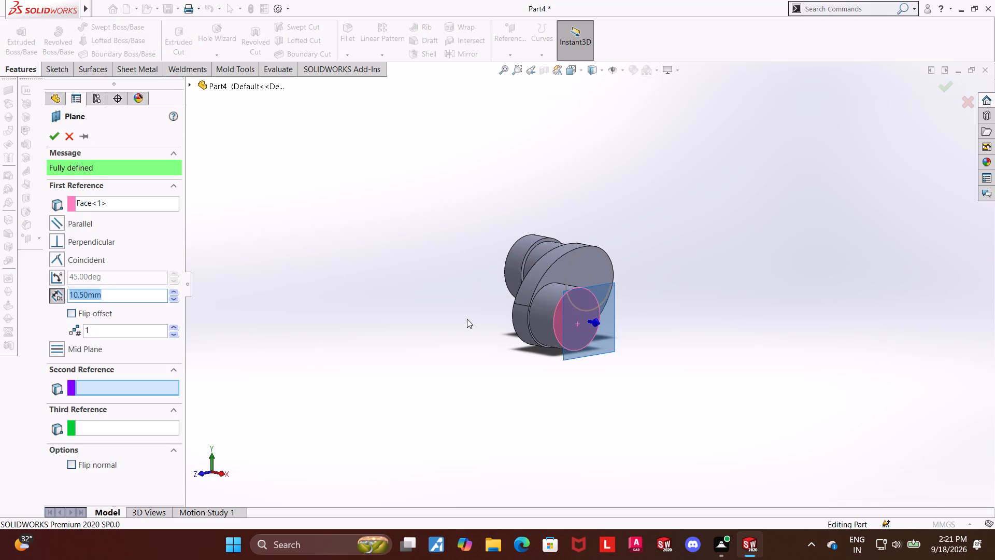
middle_drag(443, 319, 484, 319)
click(72, 315)
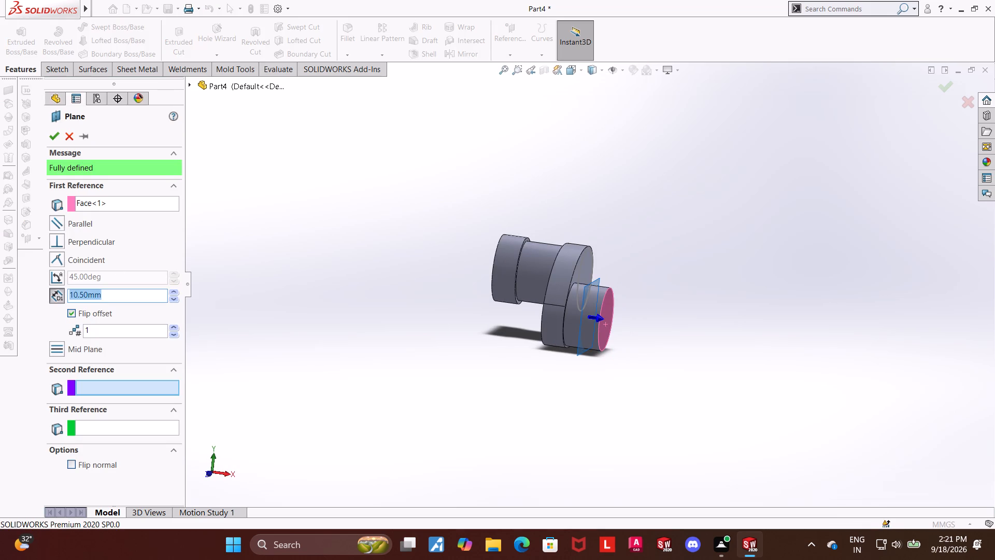
double_click(122, 295)
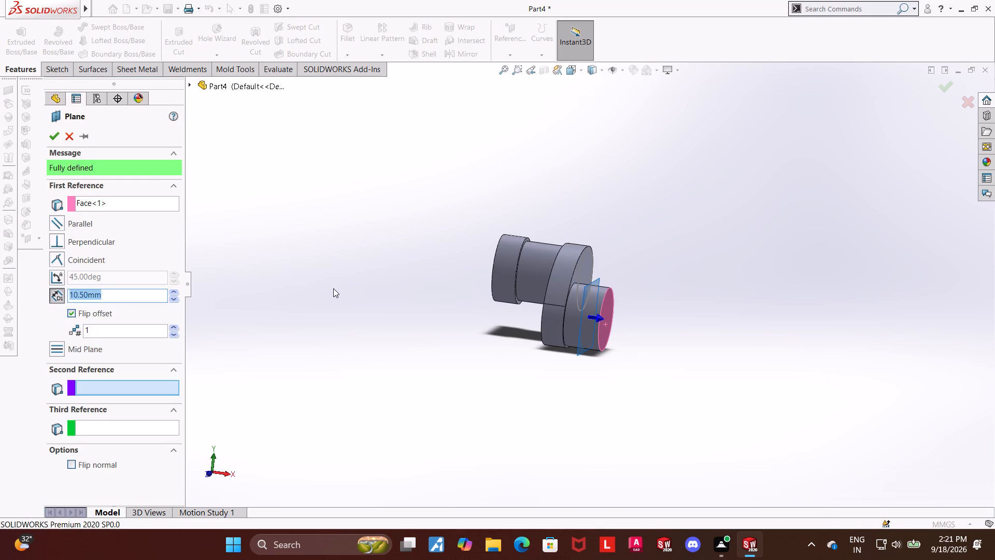
click(333, 287)
middle_drag(331, 287, 350, 286)
click(51, 134)
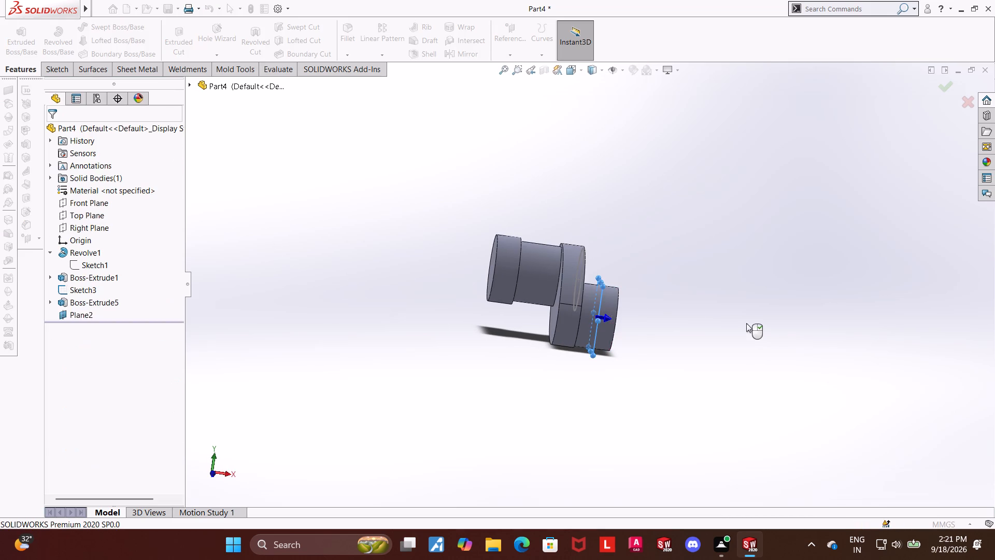
click(676, 309)
Mirror the Boss-Extrude1 web about Plane2 to form a second web at the journal's free end.
scroll(650, 284, down, 5)
middle_drag(603, 297, 587, 293)
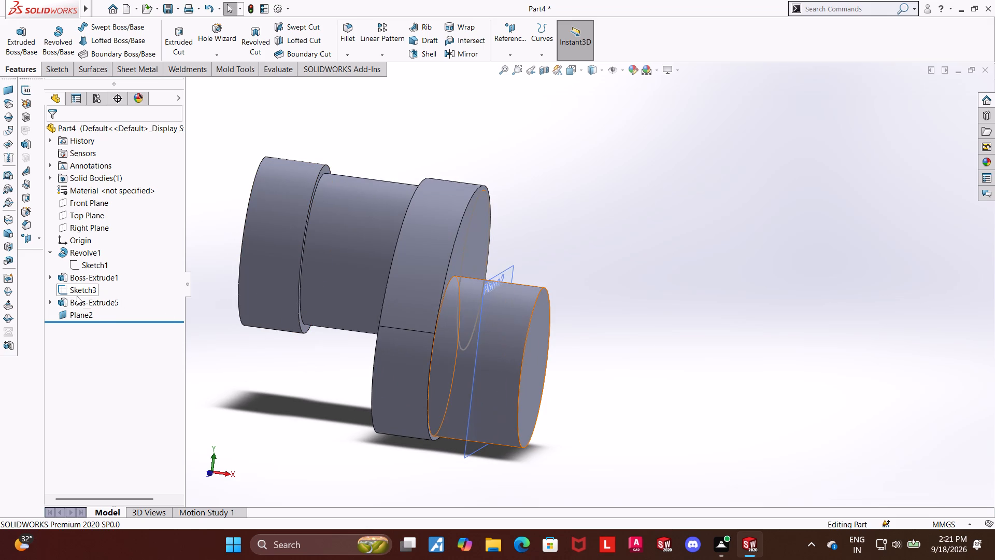
click(81, 277)
scroll(157, 296, up, 2)
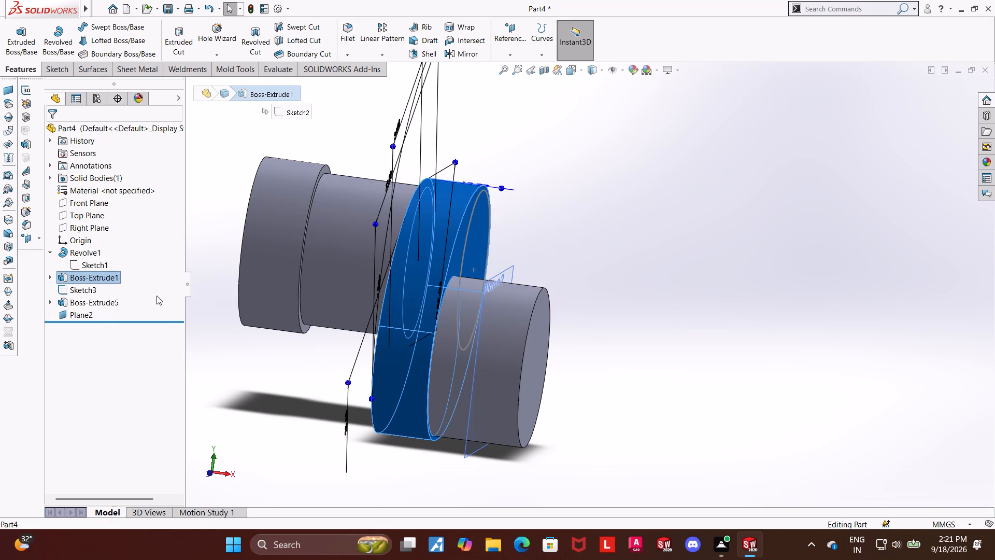
click(450, 52)
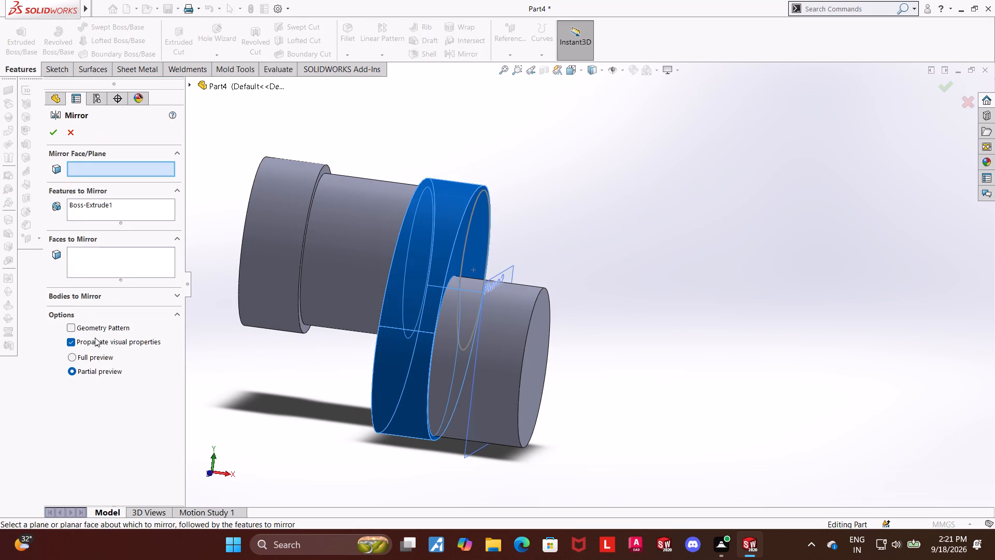
click(190, 86)
click(222, 258)
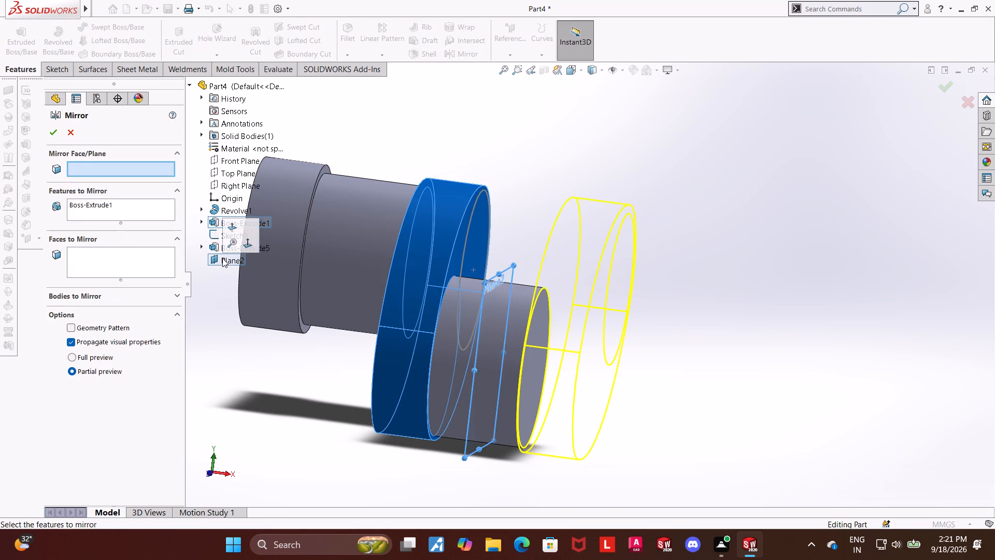
click(54, 134)
click(787, 278)
Start a sketch on the mirrored web's outer face and draw a circle about 37 mm in diameter centred on the origin.
middle_drag(763, 284, 733, 270)
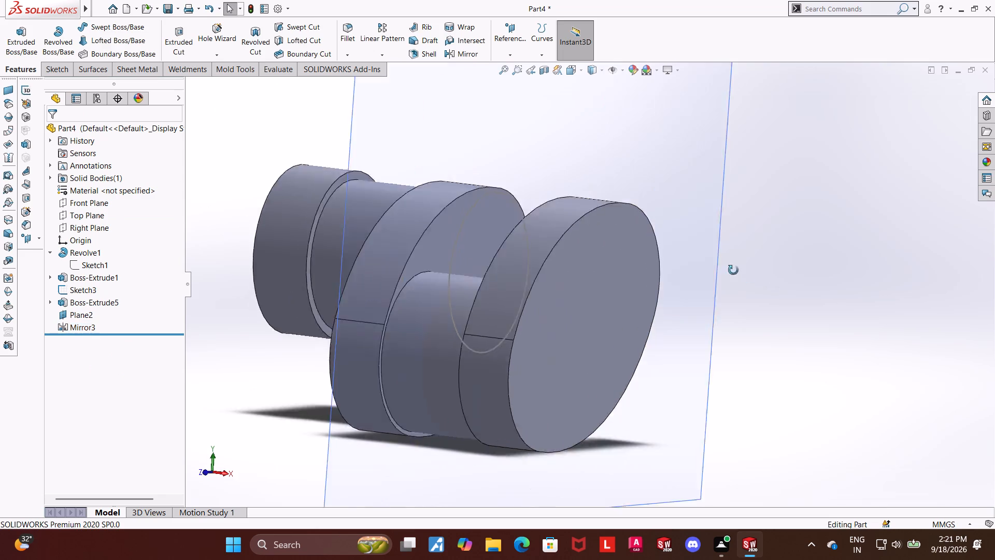
middle_drag(733, 270, 717, 258)
scroll(712, 273, up, 4)
middle_drag(833, 309, 813, 339)
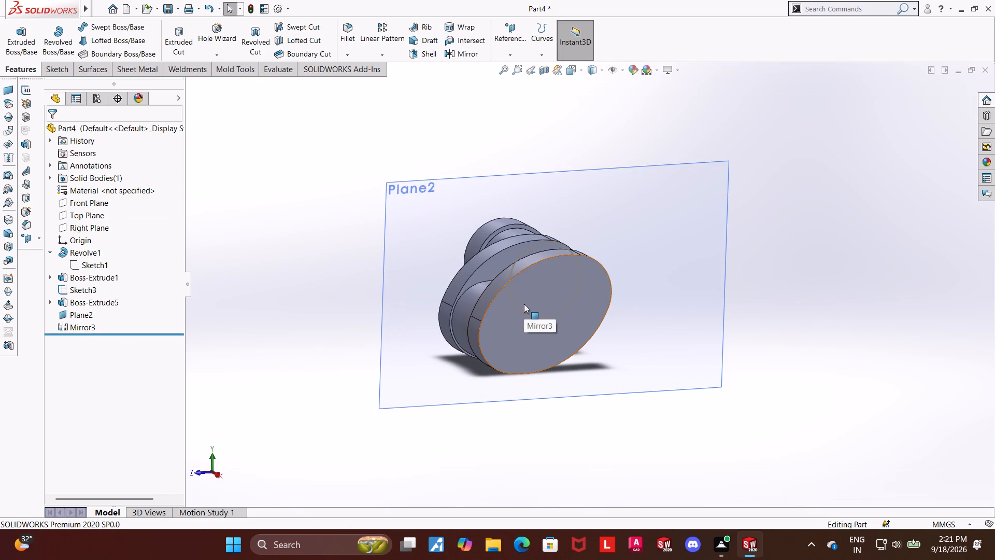
click(582, 298)
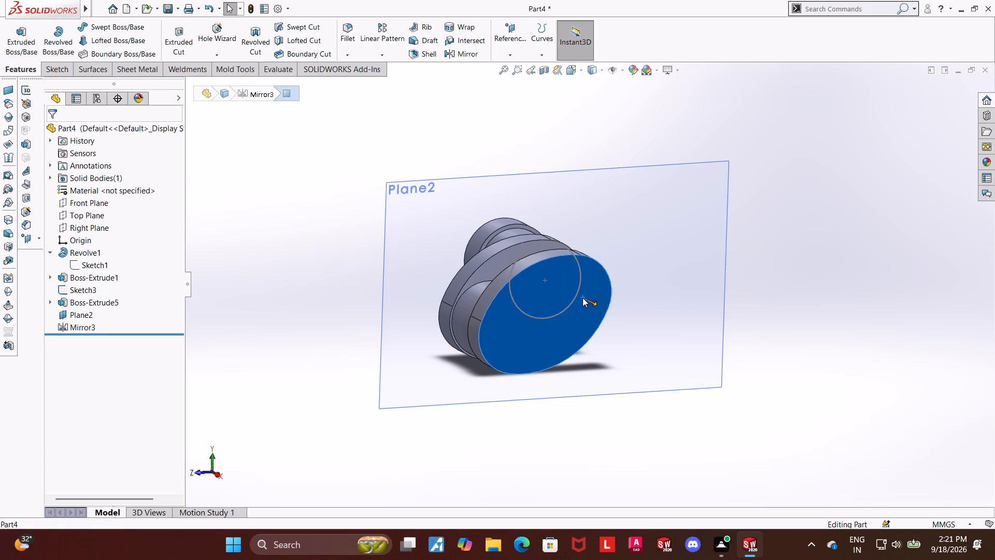
click(633, 269)
click(85, 340)
click(112, 327)
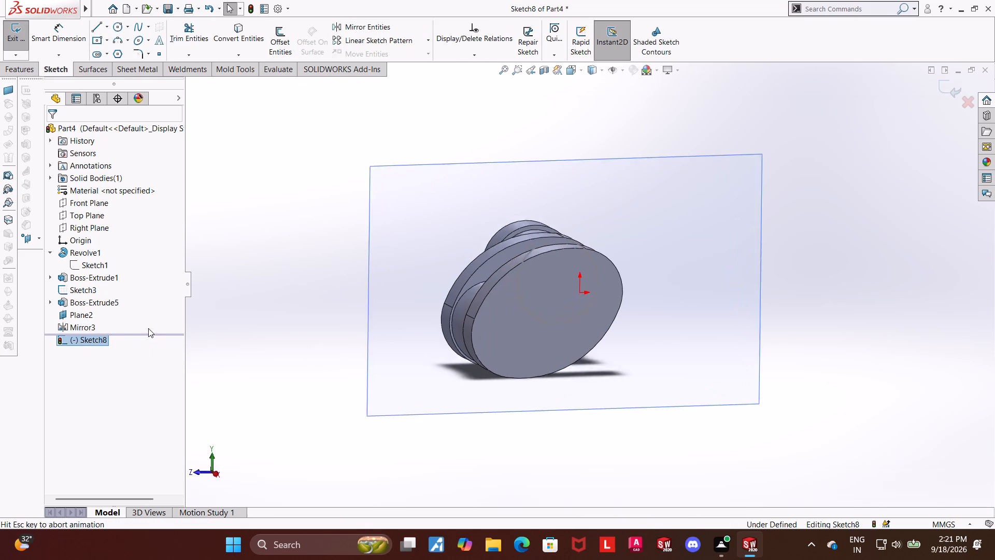
click(117, 27)
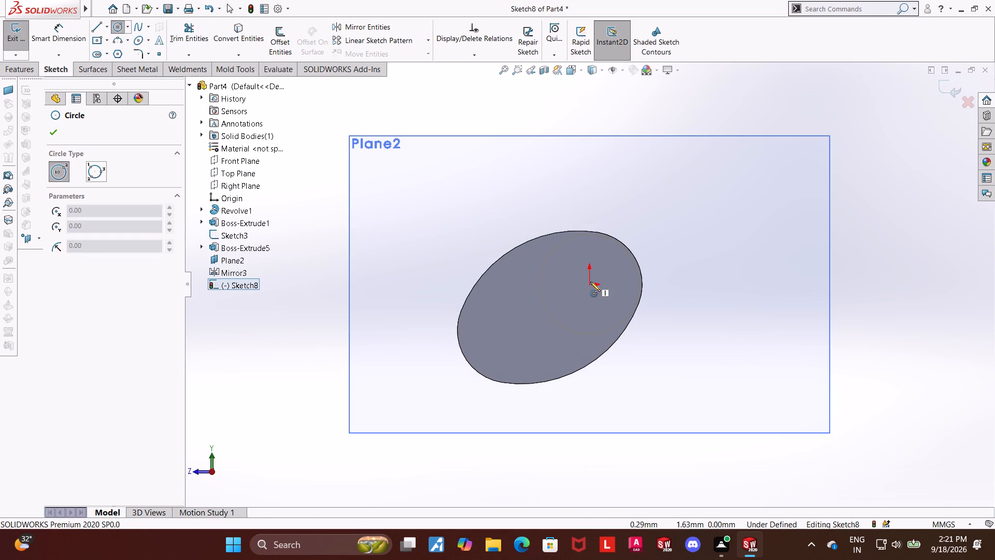
click(589, 284)
click(621, 247)
key(Escape)
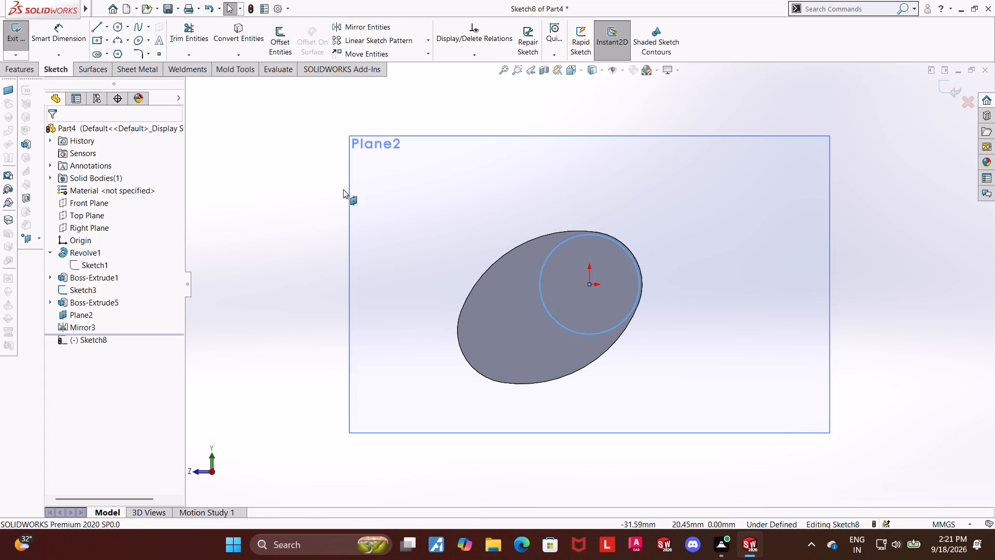
key(Escape)
Dimension the circle's diameter as 37 mm.
click(52, 40)
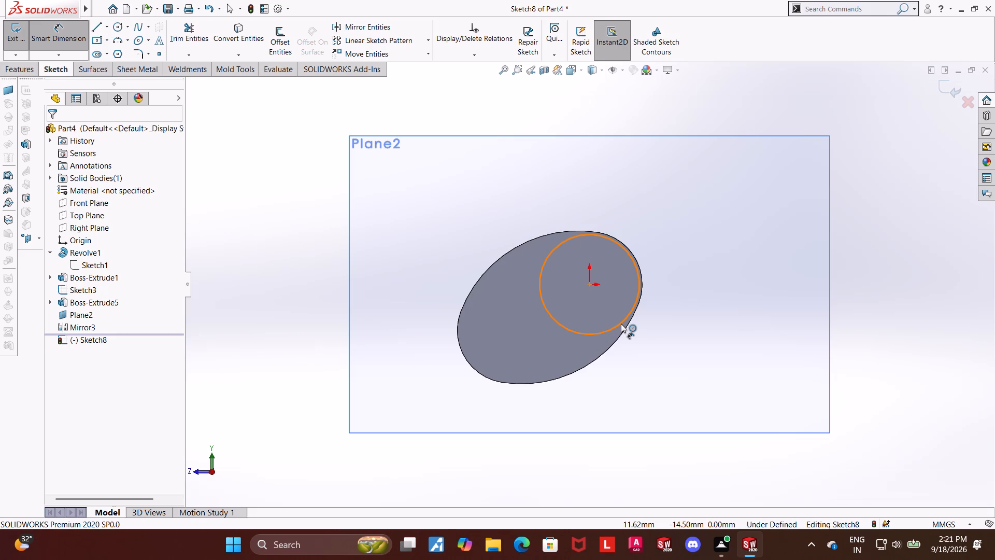
click(621, 324)
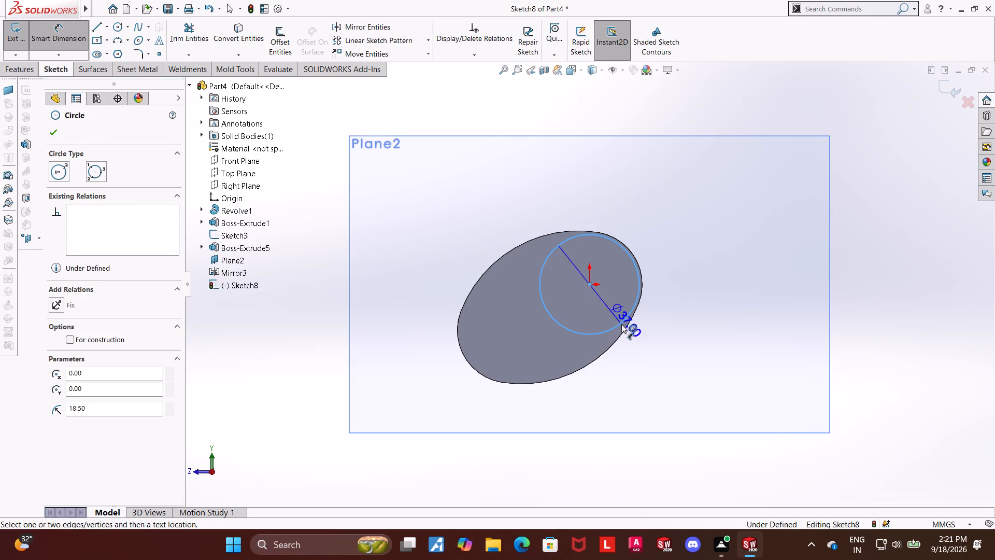
click(688, 348)
key(3)
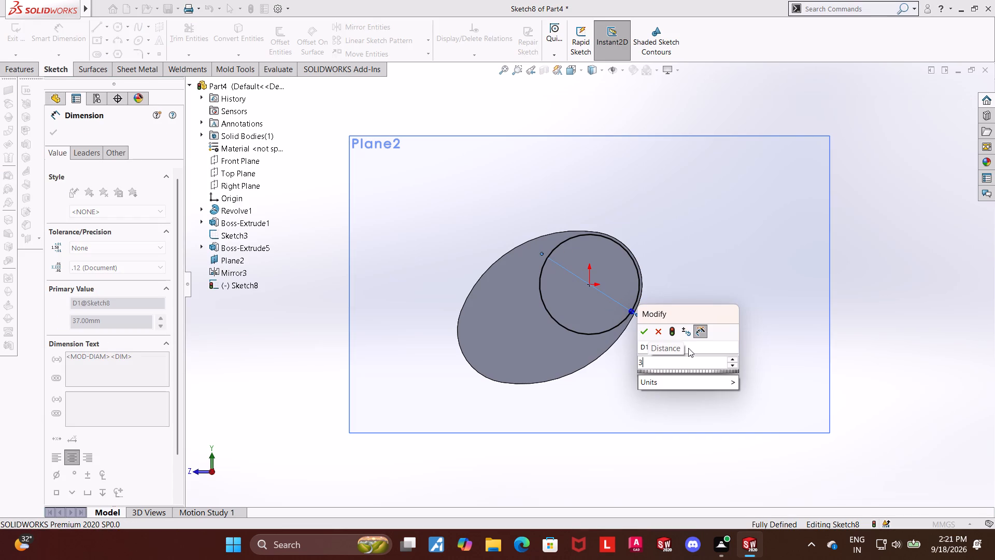
key(7)
key(Return)
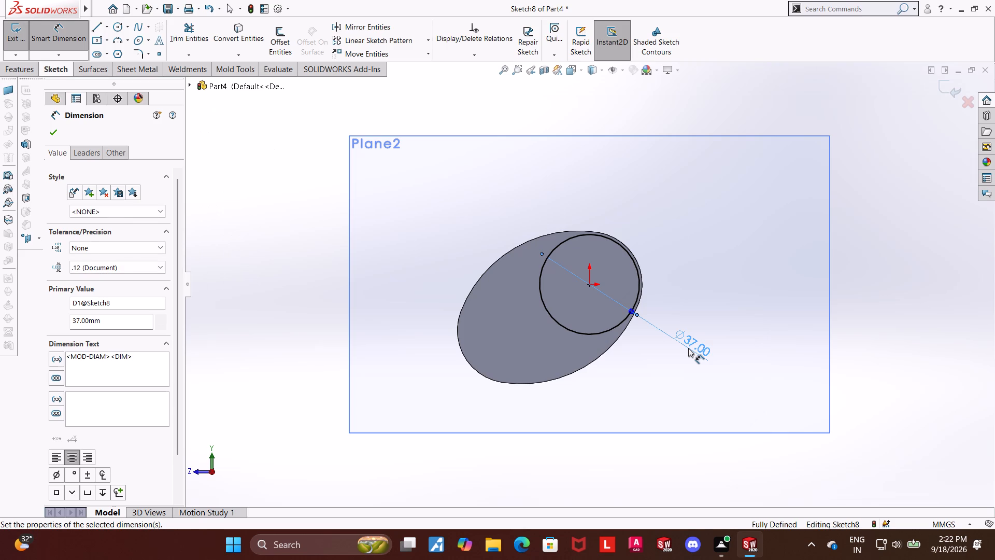
Set the circle's diameter to 35 mm and close the sketch.
double_click(694, 337)
text(35)
key(Return)
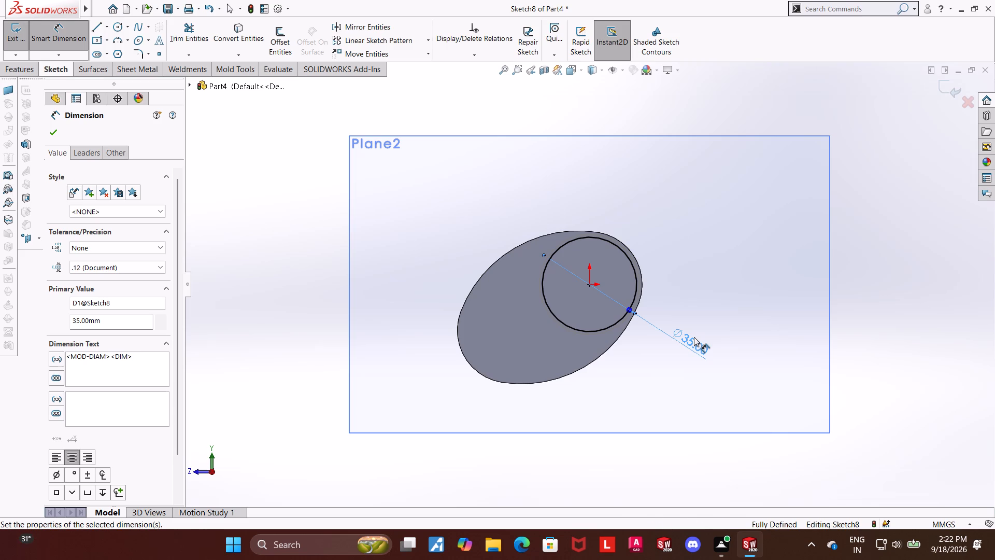
key(Escape)
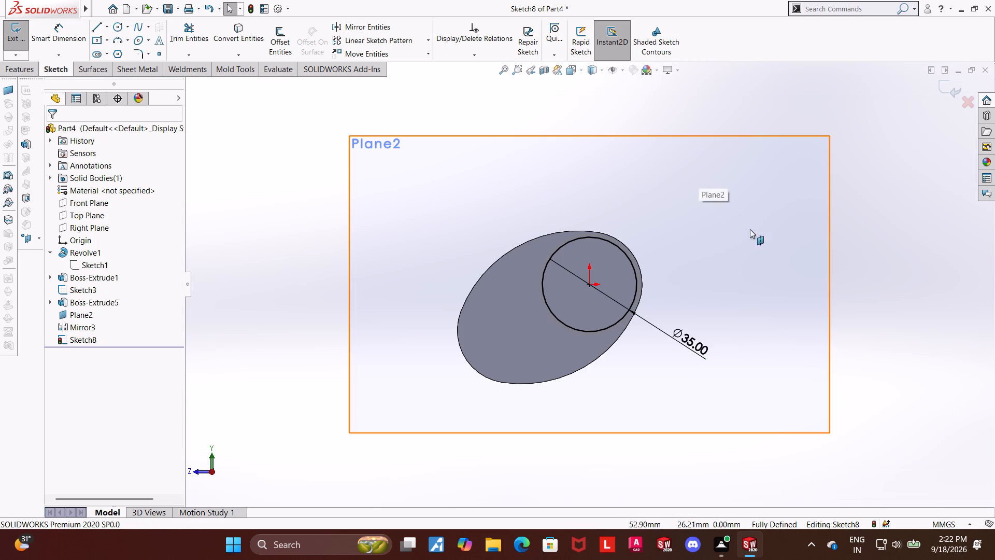
click(963, 84)
Extrude the 35 mm circle 34 mm outward from the mirrored web as a merged main journal.
middle_drag(878, 169, 898, 173)
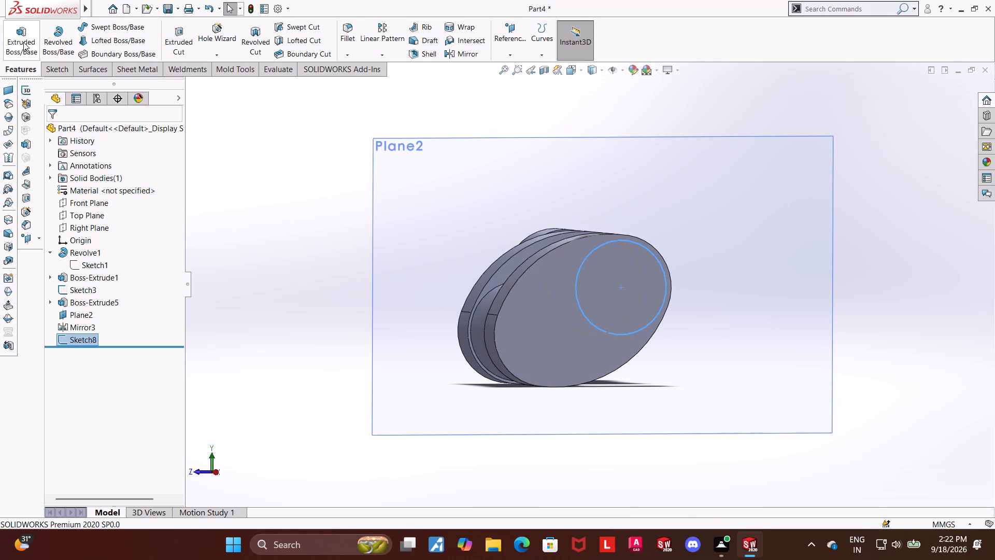
click(23, 42)
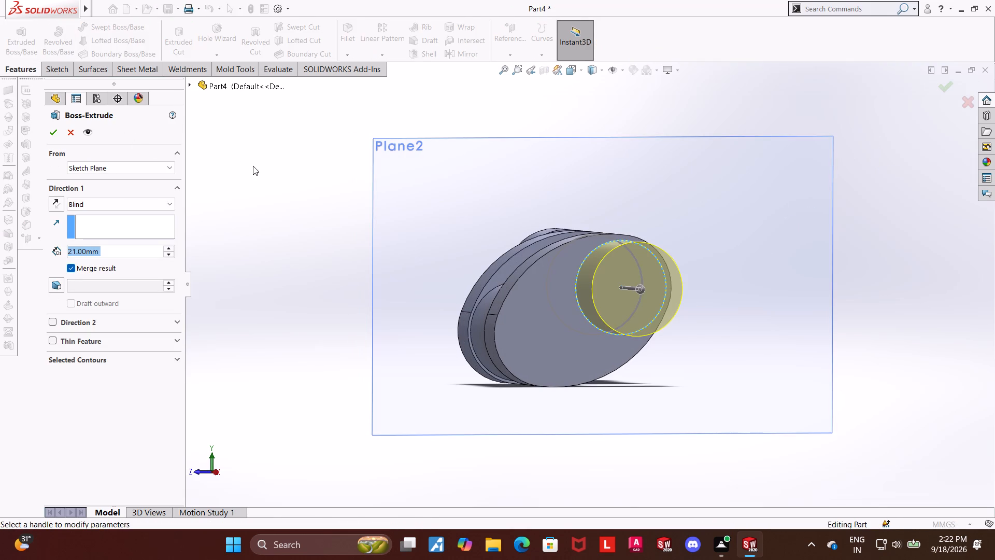
text(34)
key(Return)
click(52, 133)
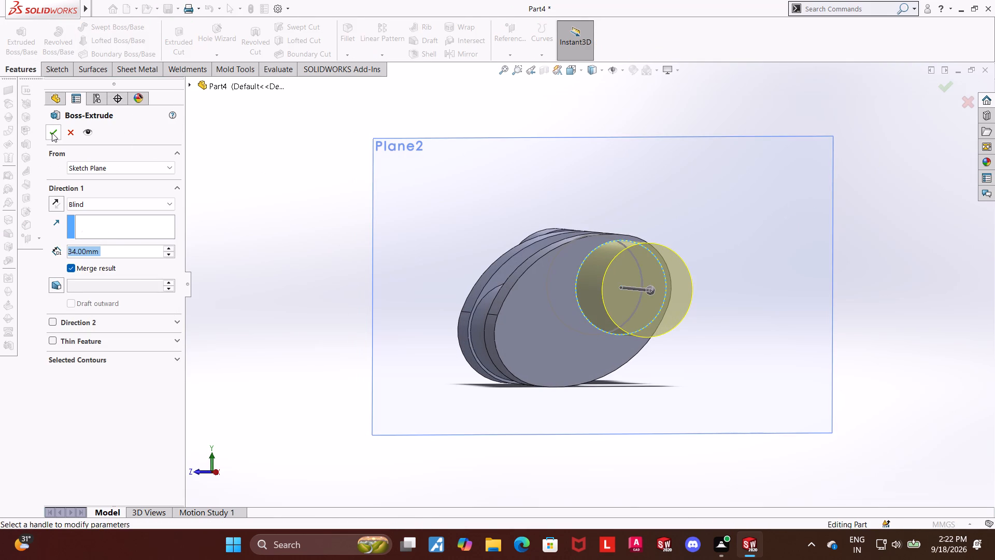
middle_drag(270, 262, 300, 262)
click(988, 346)
middle_drag(880, 324, 886, 340)
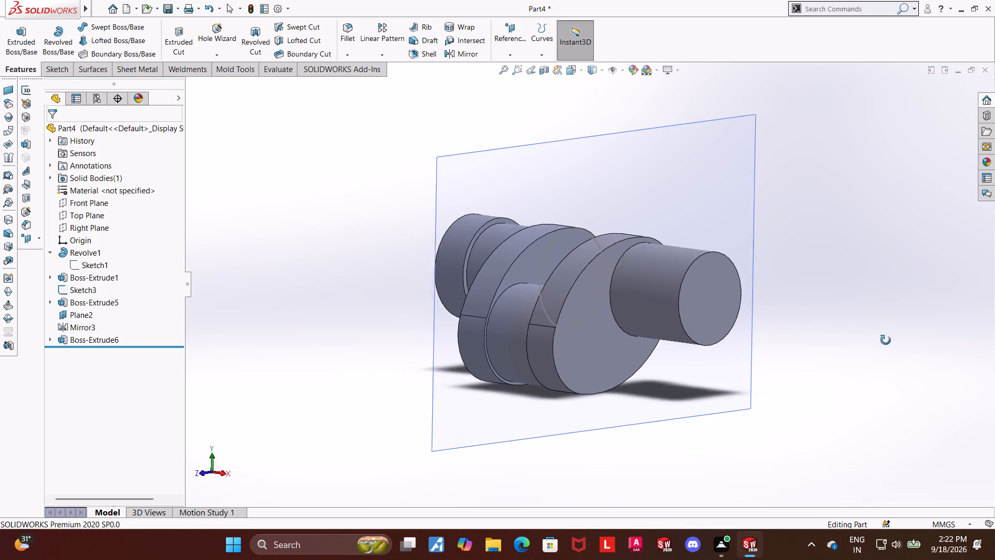
middle_drag(886, 340, 883, 341)
middle_drag(813, 284, 743, 277)
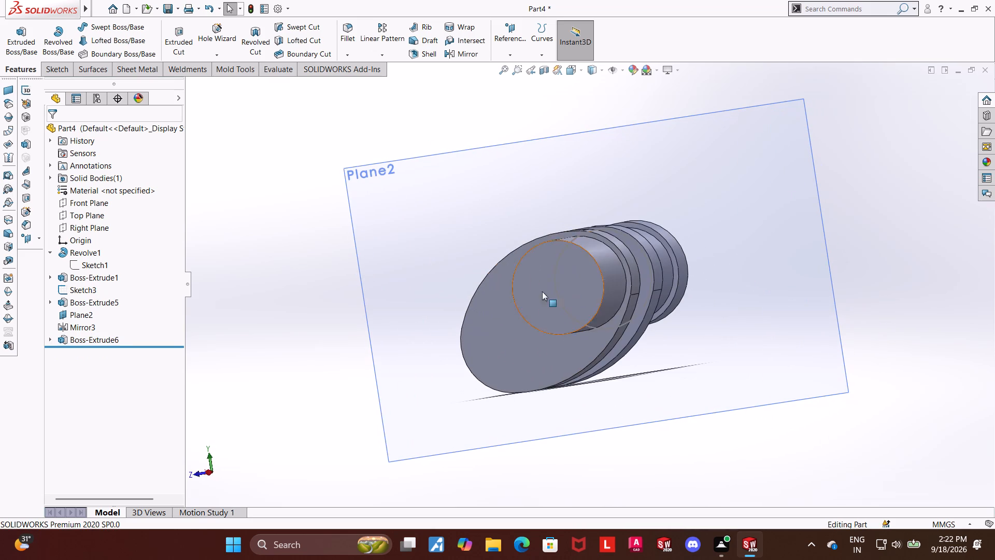
Start a sketch on the new journal's end face and draw a vertical construction line about 66 mm up from the origin.
click(543, 295)
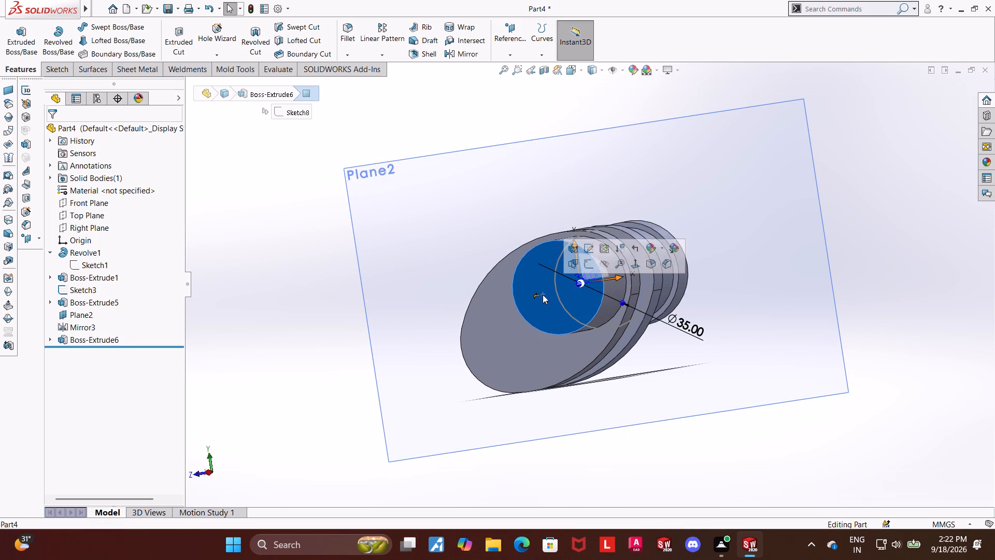
click(591, 264)
click(89, 353)
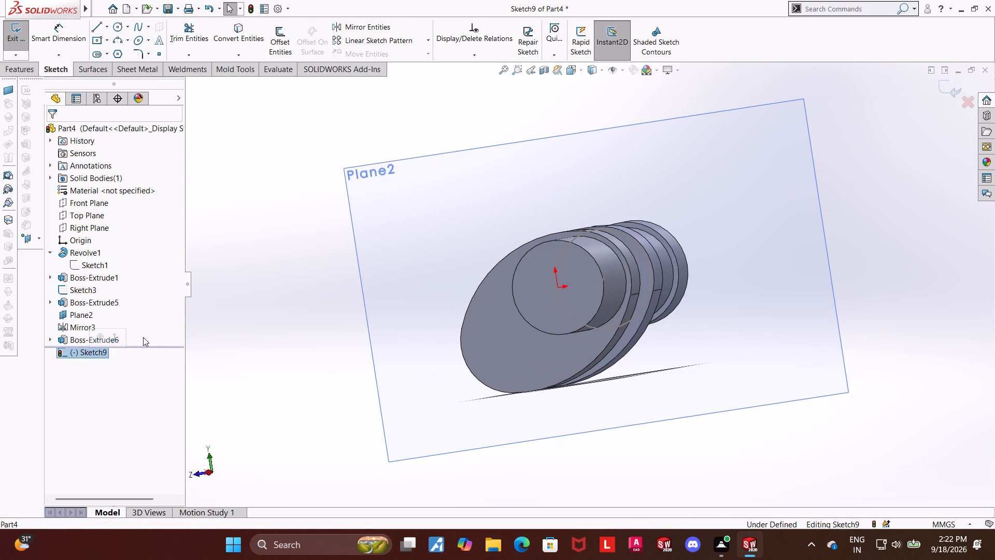
click(115, 341)
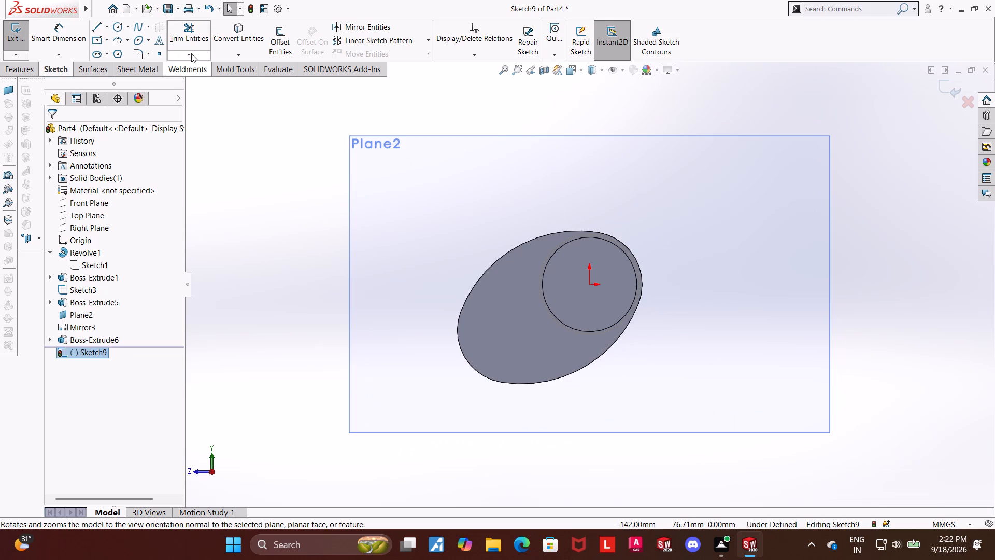
click(106, 28)
click(115, 54)
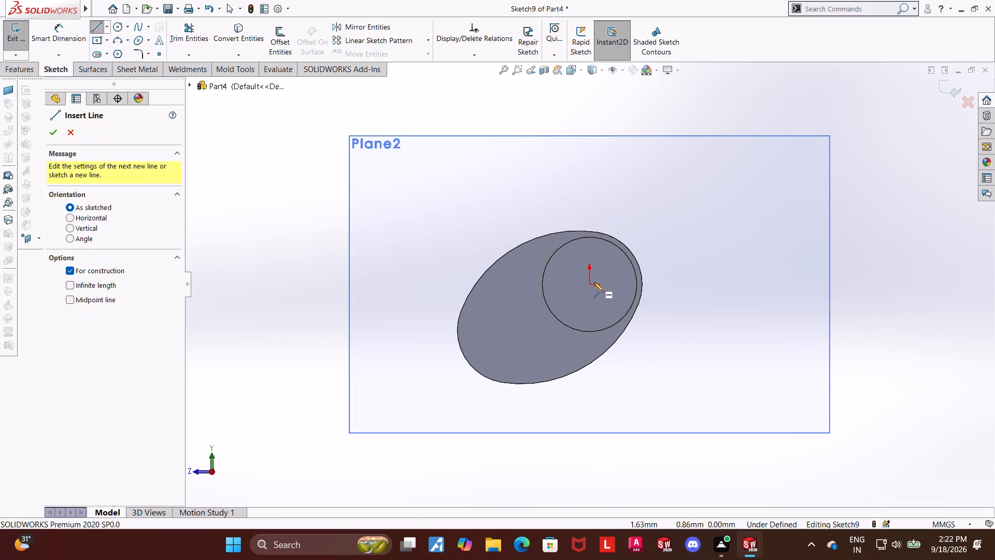
click(589, 286)
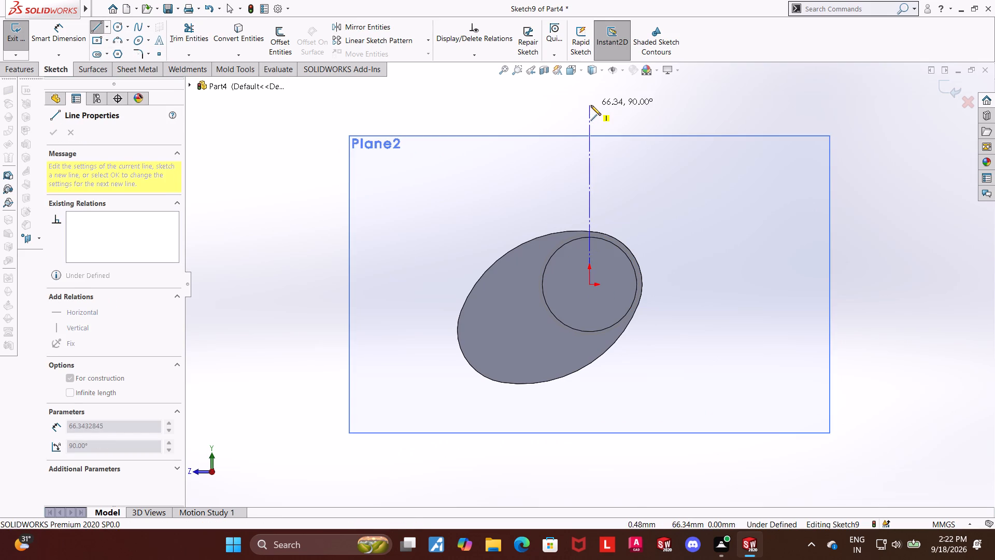
click(591, 105)
key(Escape)
key(Escape)
key(Escape)
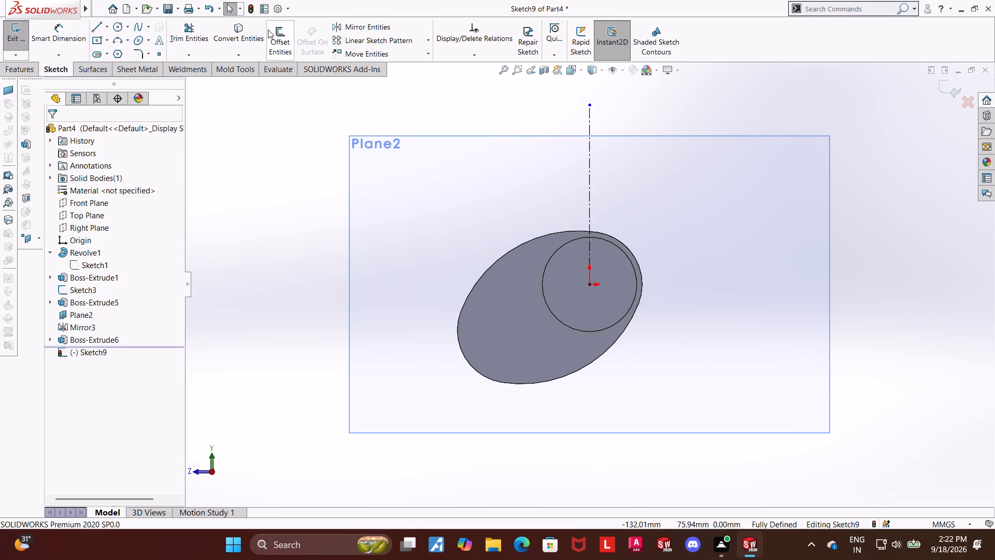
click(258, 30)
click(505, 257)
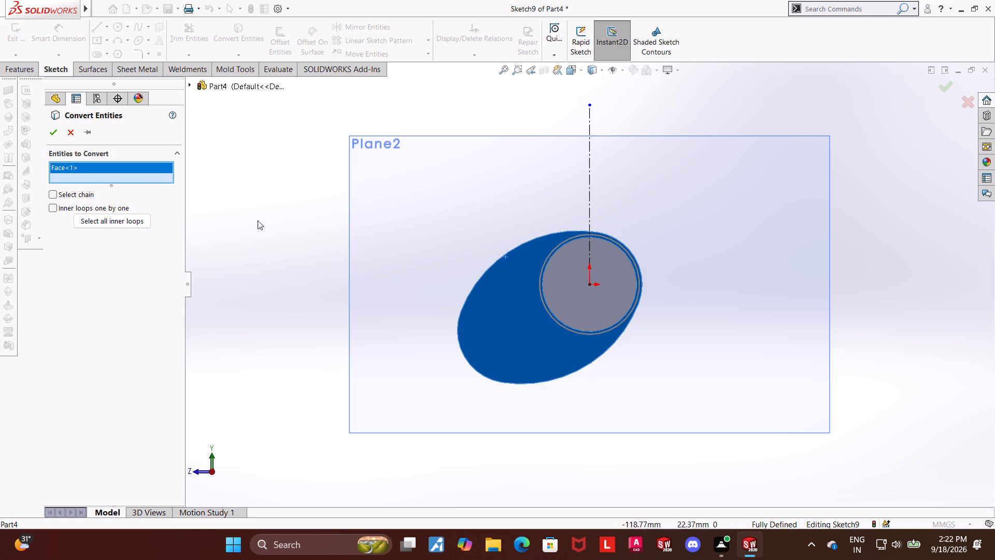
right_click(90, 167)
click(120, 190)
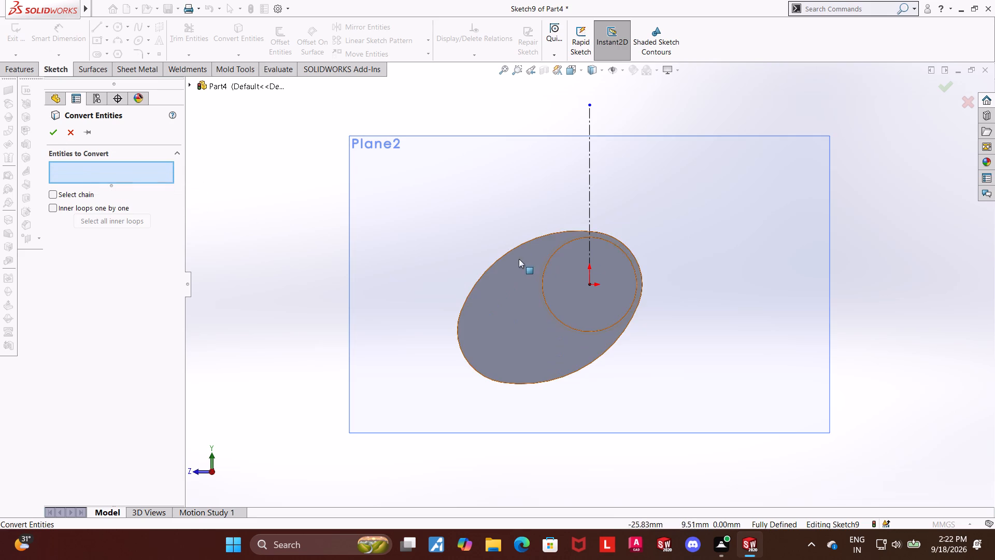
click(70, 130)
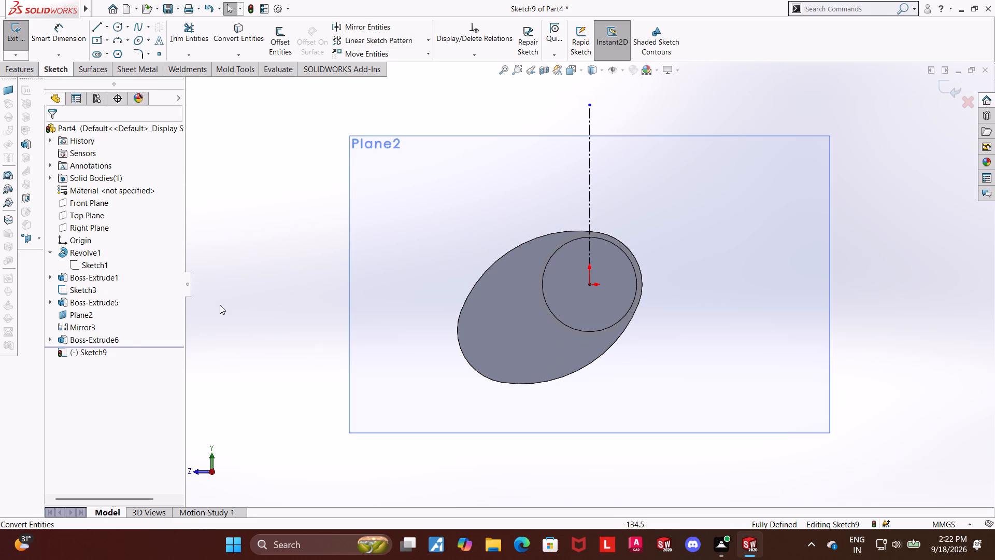
Convert the four outer edges of the web outline into sketch entities.
click(233, 29)
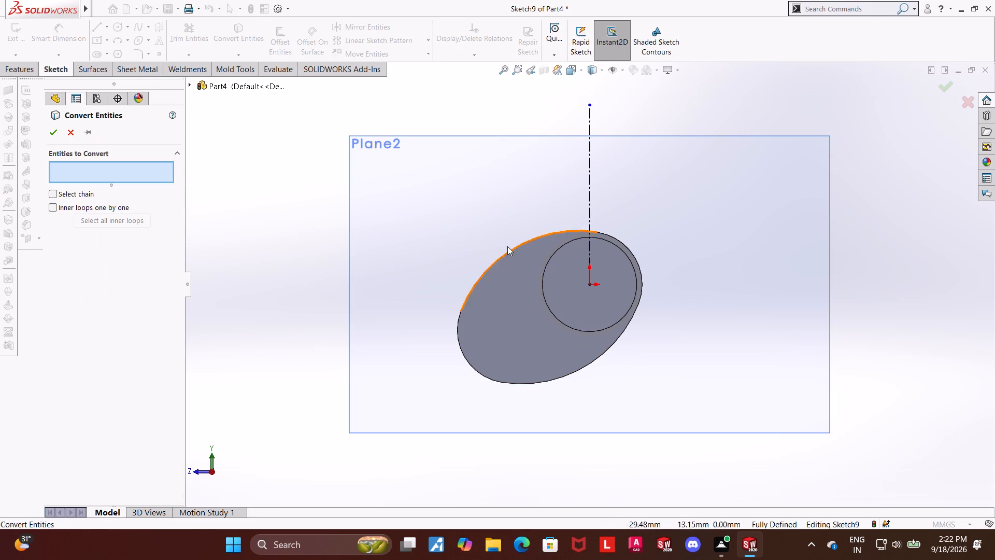
click(509, 250)
click(463, 352)
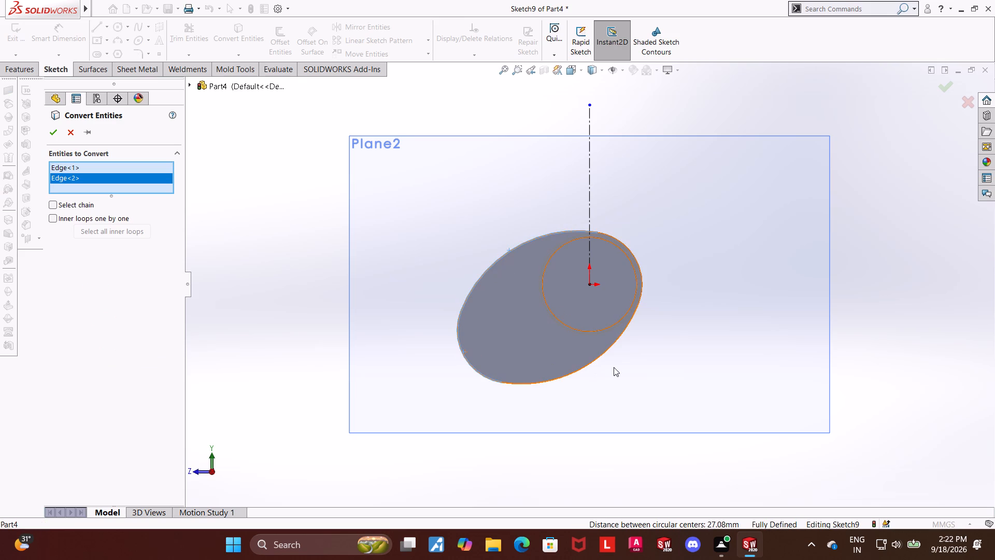
click(605, 351)
click(637, 259)
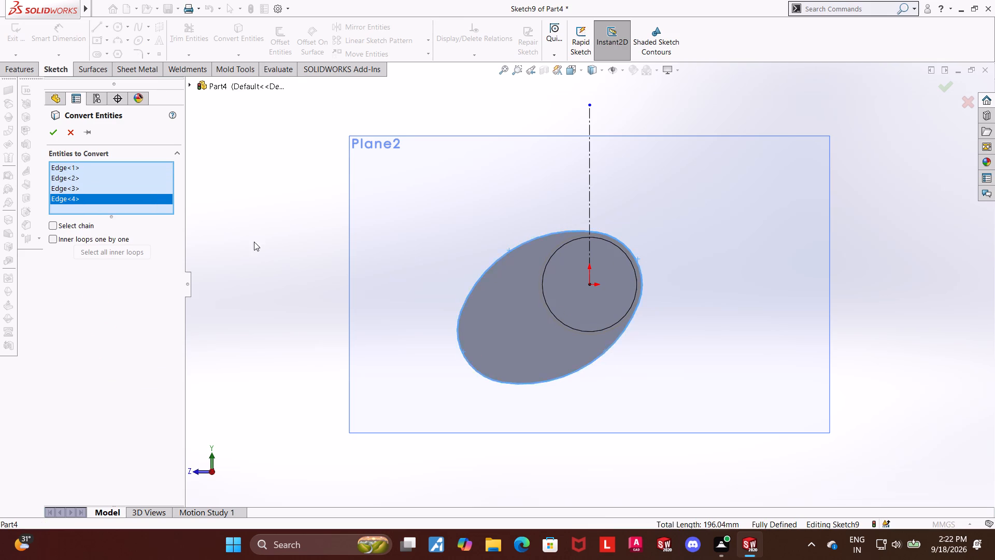
click(51, 132)
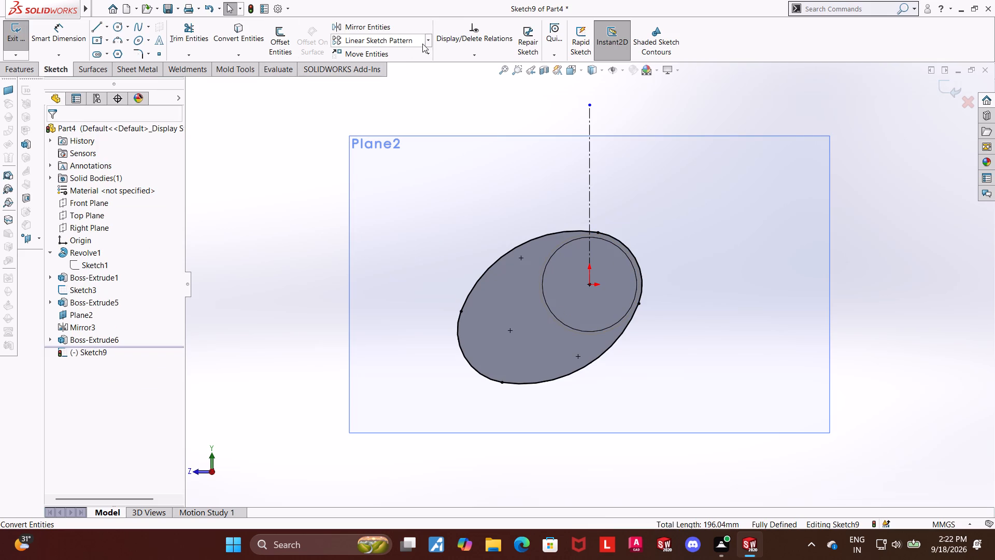
Rotate the four converted arcs 240 degrees about the origin.
click(429, 42)
click(332, 105)
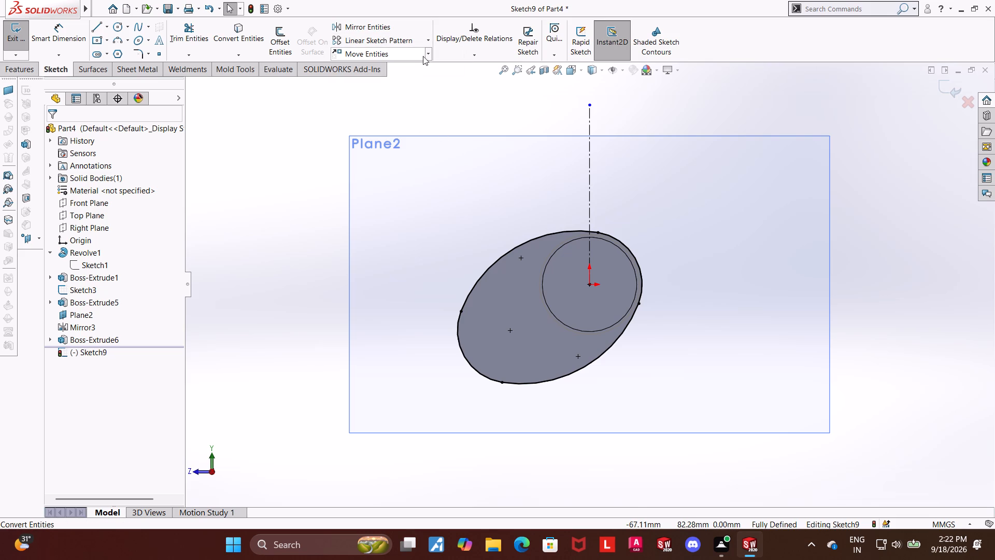
click(431, 51)
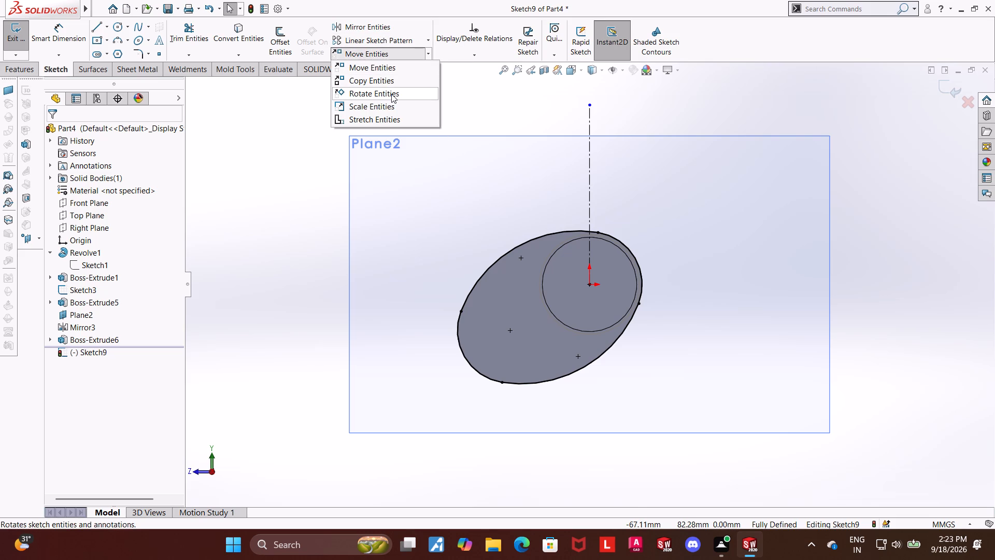
click(391, 94)
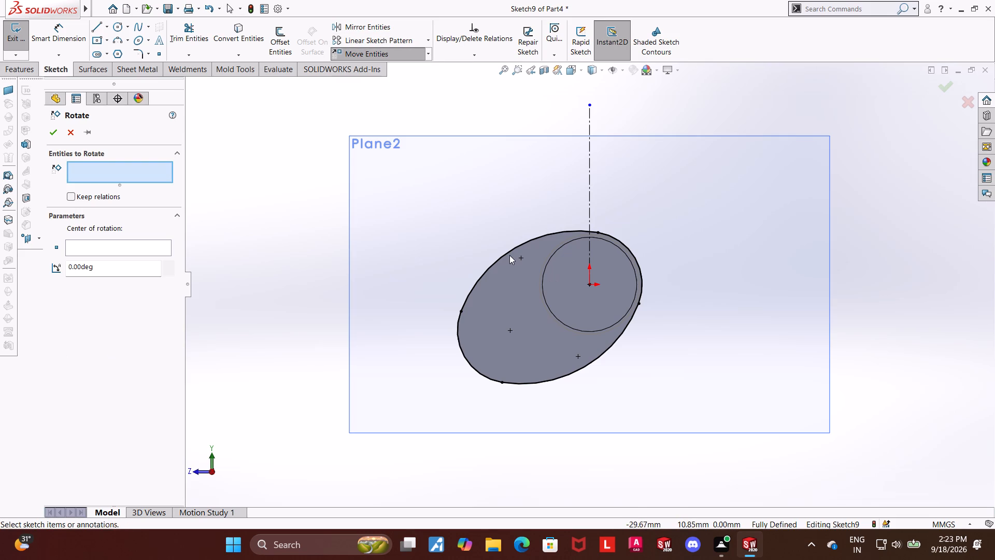
click(508, 253)
click(458, 341)
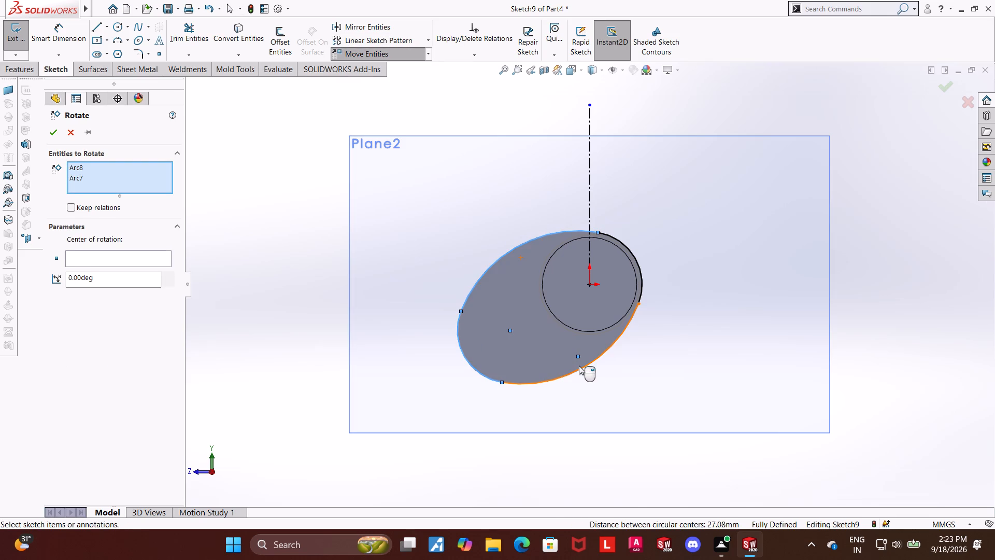
click(580, 367)
click(641, 271)
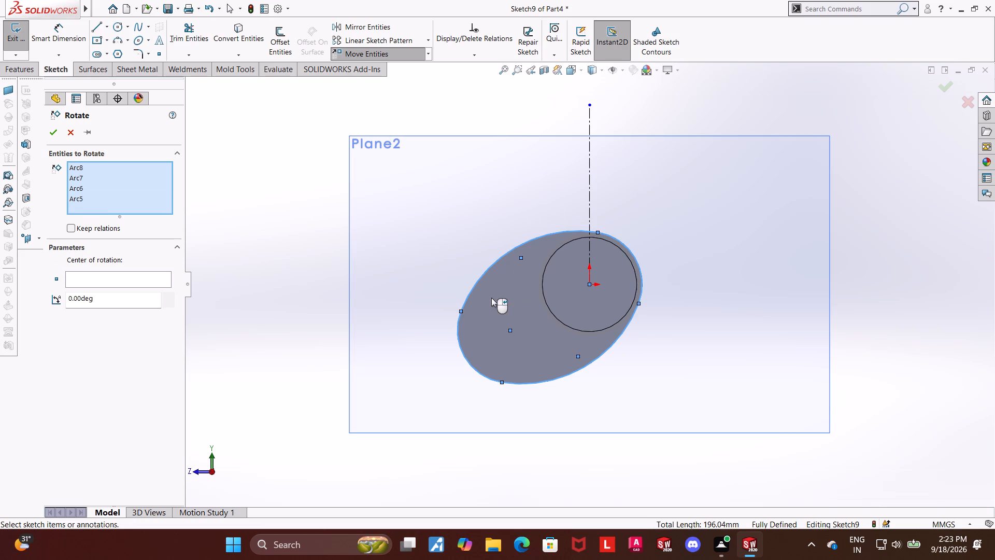
click(86, 278)
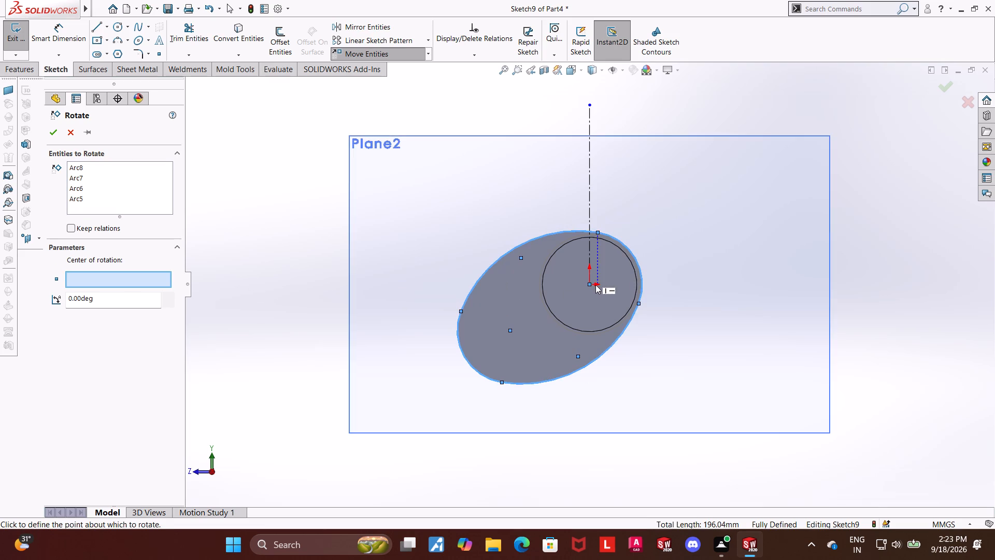
click(589, 286)
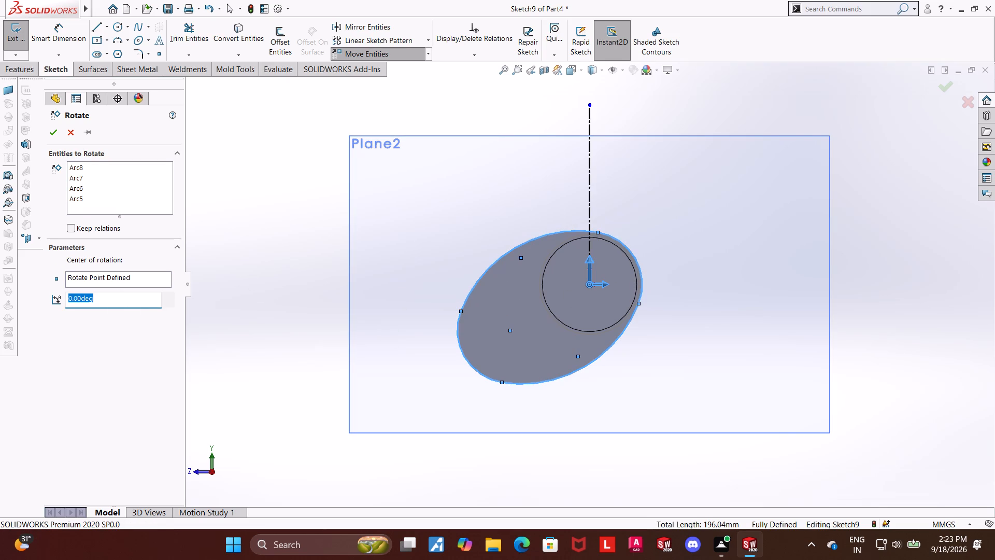
text(240)
key(Return)
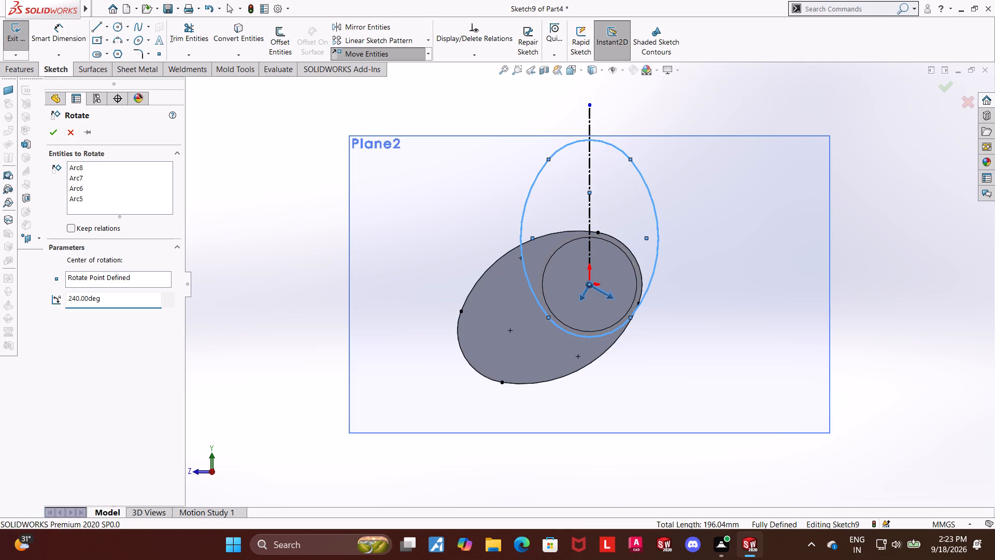
click(52, 138)
Dimension the vertical distance between the origin and the rotated outline's upper arc centre.
click(229, 272)
middle_drag(229, 271, 235, 275)
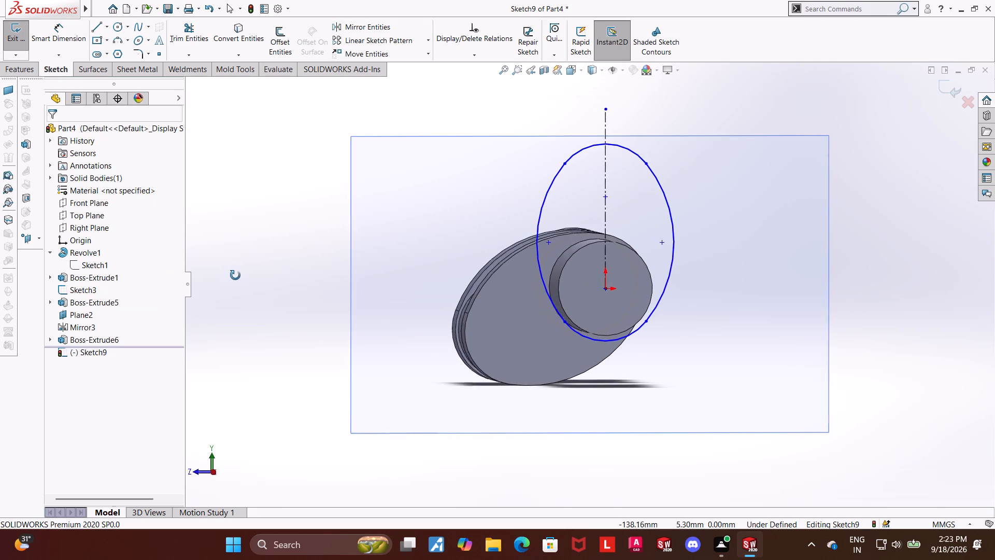
middle_drag(235, 275, 235, 276)
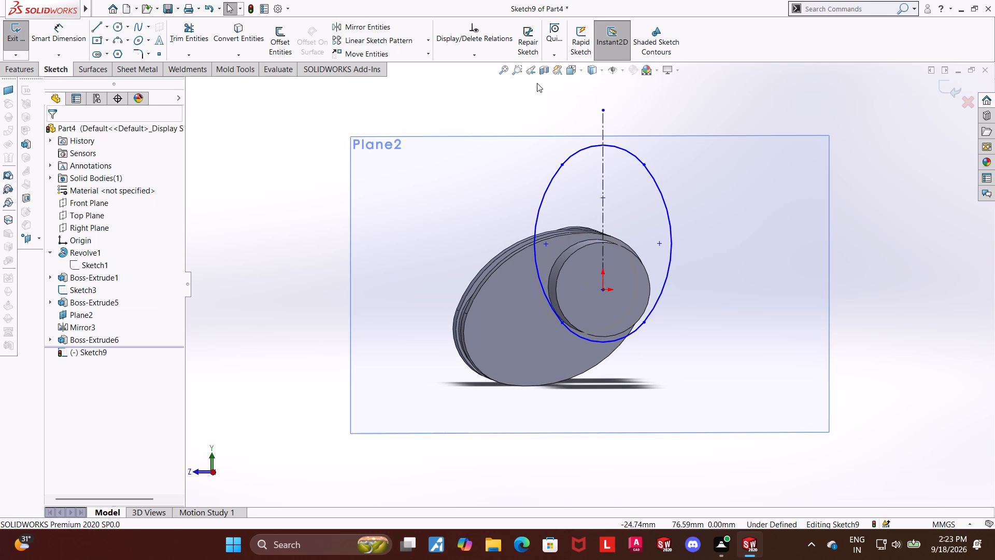
click(572, 77)
click(570, 73)
click(535, 290)
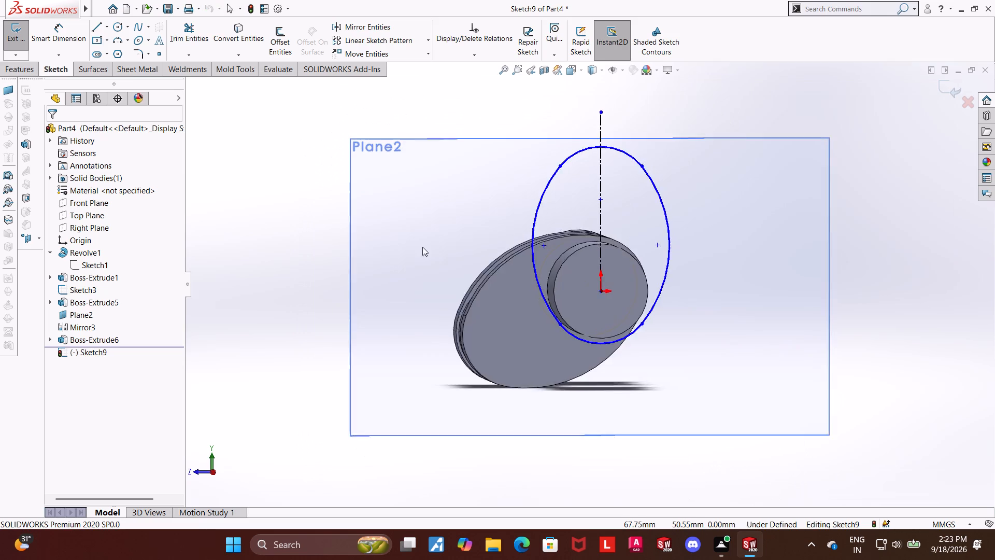
click(51, 26)
click(591, 206)
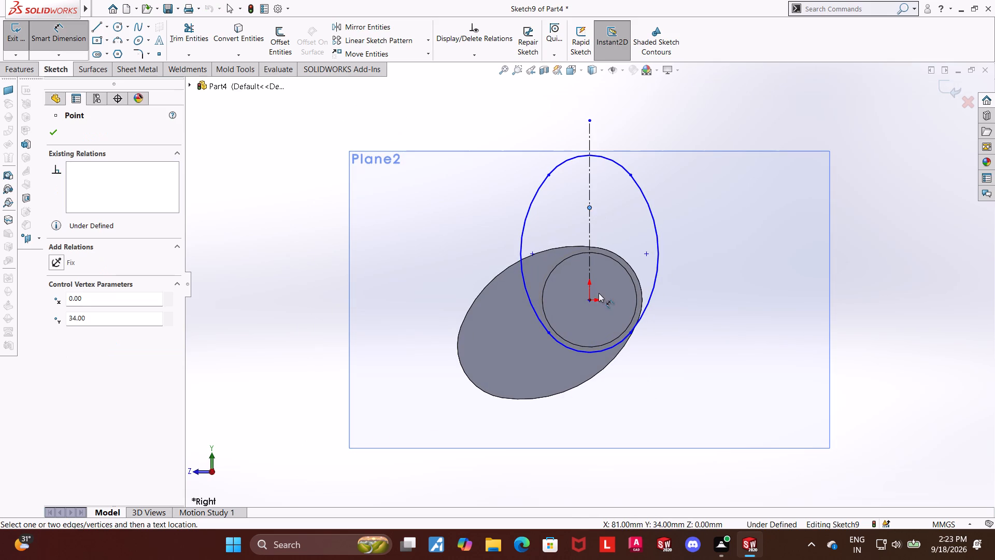
click(591, 297)
click(745, 258)
click(700, 242)
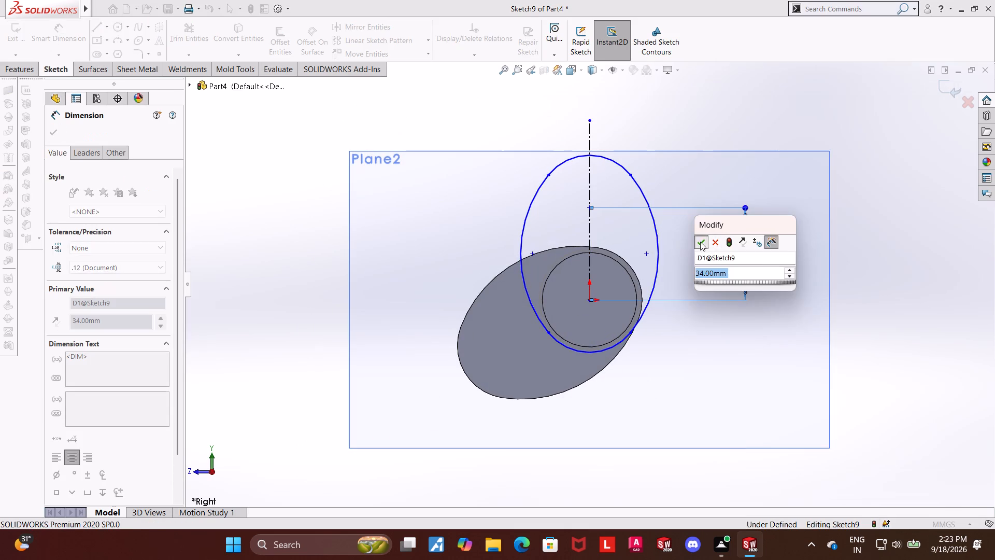
Dimension the rotated outline's overall height and overall width, and close the sketch.
click(589, 155)
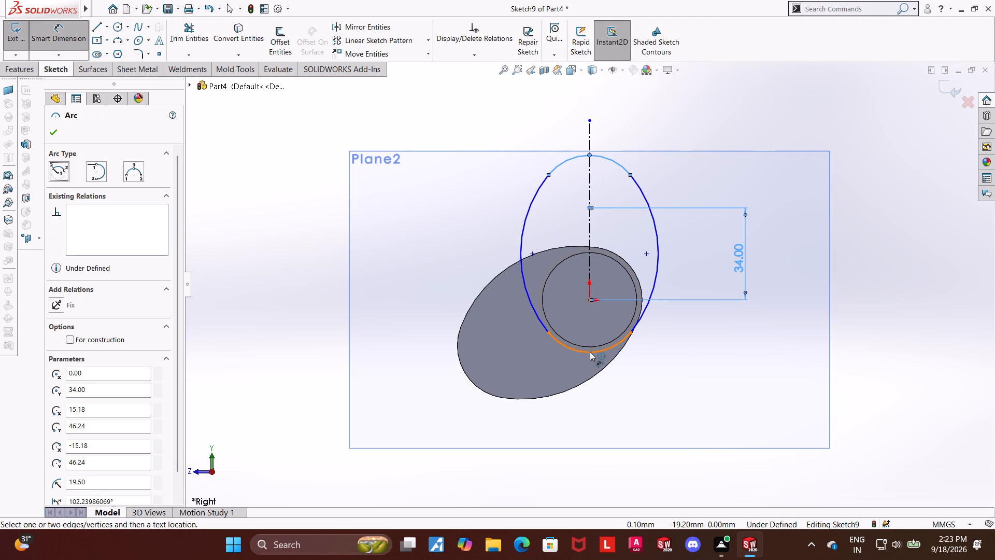
click(588, 353)
click(775, 306)
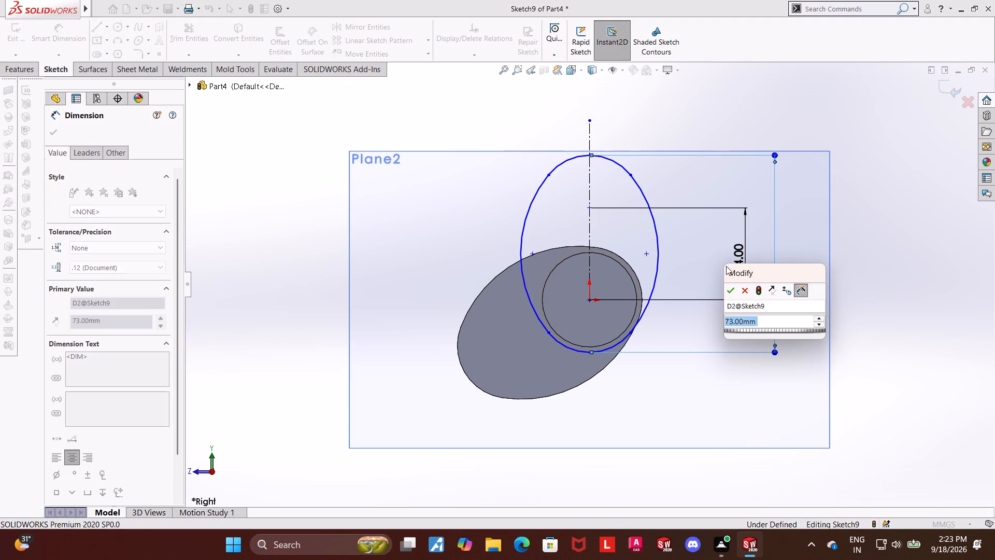
click(733, 286)
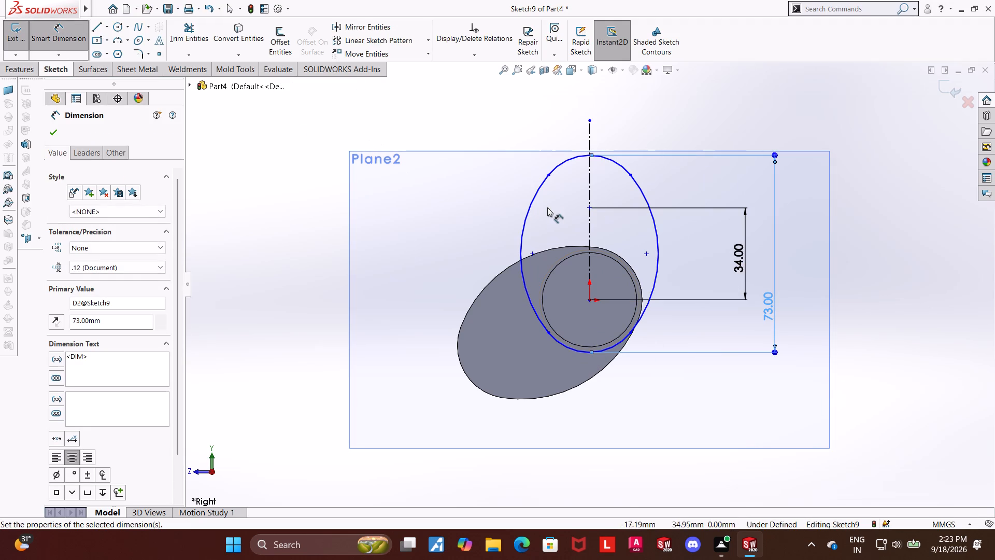
click(521, 254)
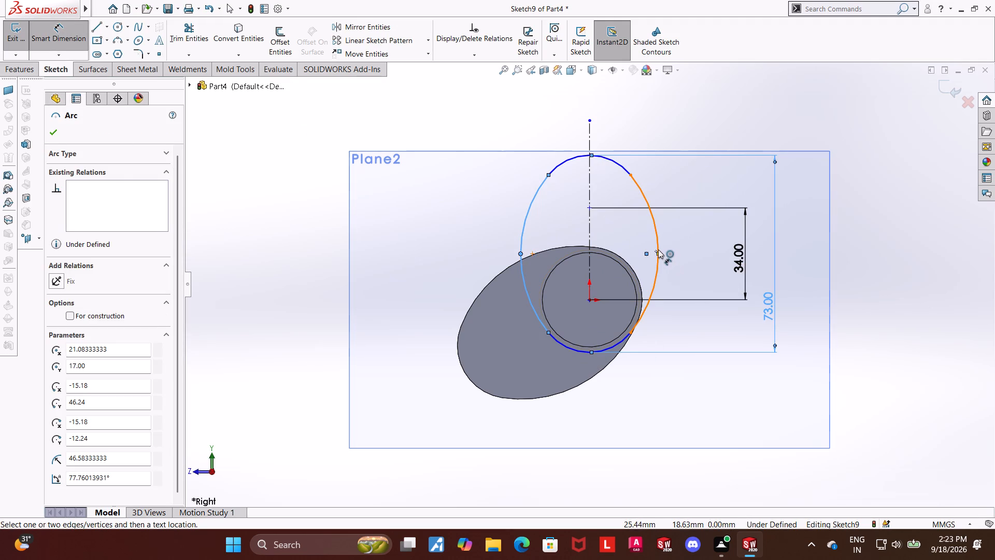
click(658, 255)
click(602, 109)
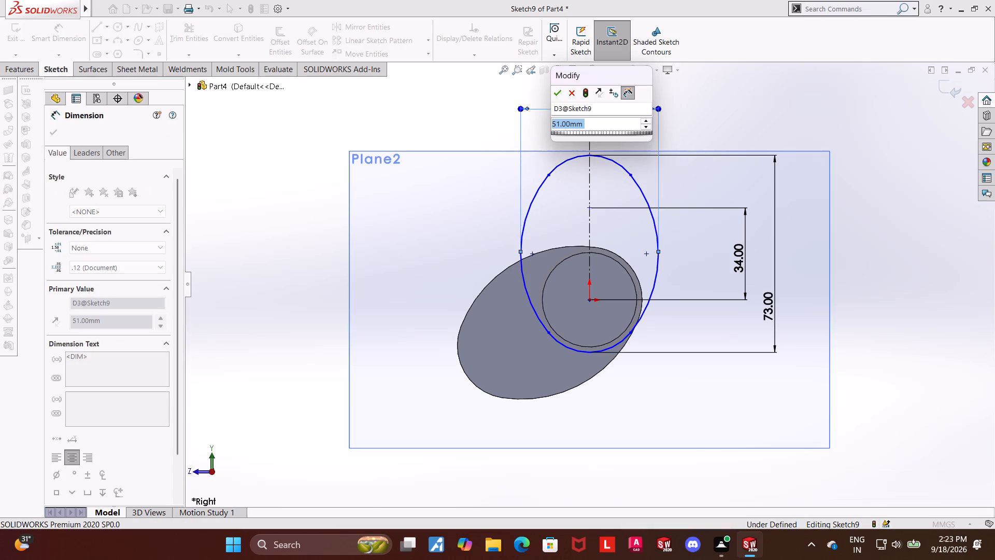
click(555, 96)
key(Escape)
key(Escape)
key(Escape)
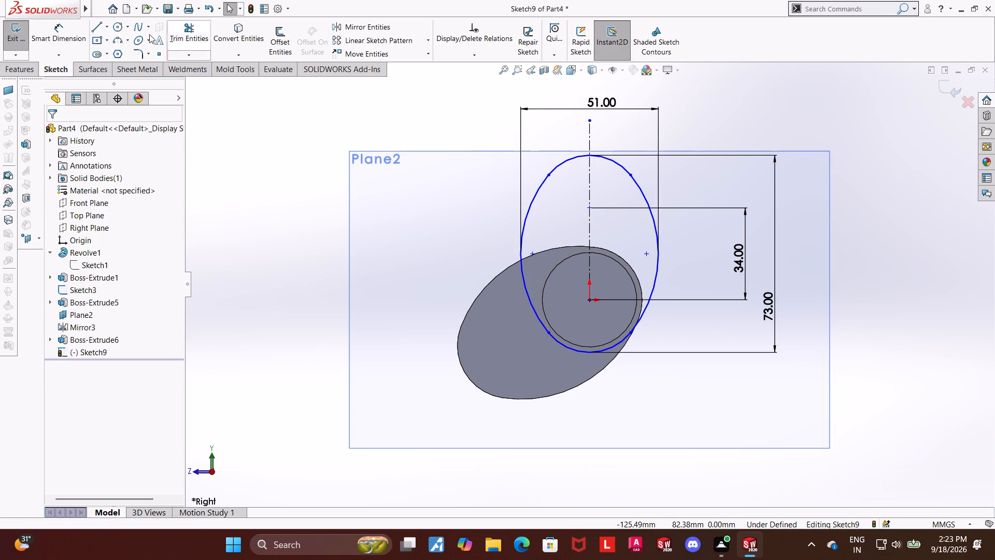
click(942, 92)
Extrude the rotated web outline by 13 mm, merged with the crankshaft body.
middle_drag(850, 151, 874, 157)
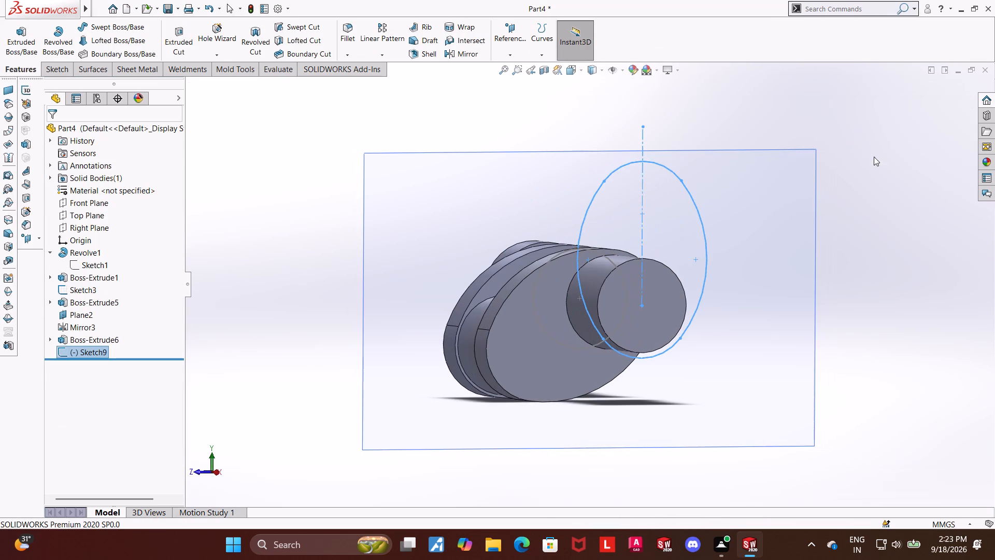
click(28, 36)
middle_drag(249, 197, 255, 197)
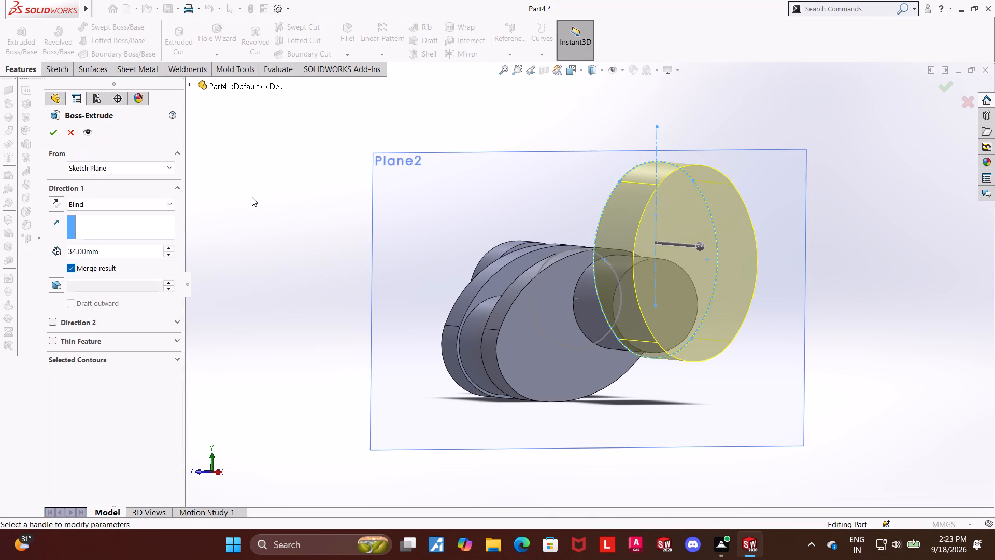
text(12)
click(118, 249)
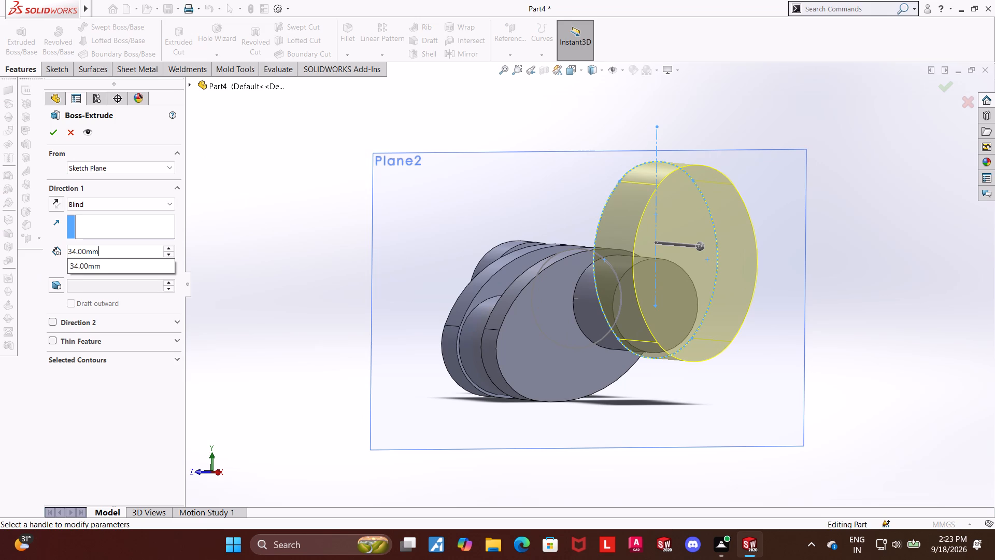
drag(113, 249, 53, 249)
key(1)
key(3)
key(Return)
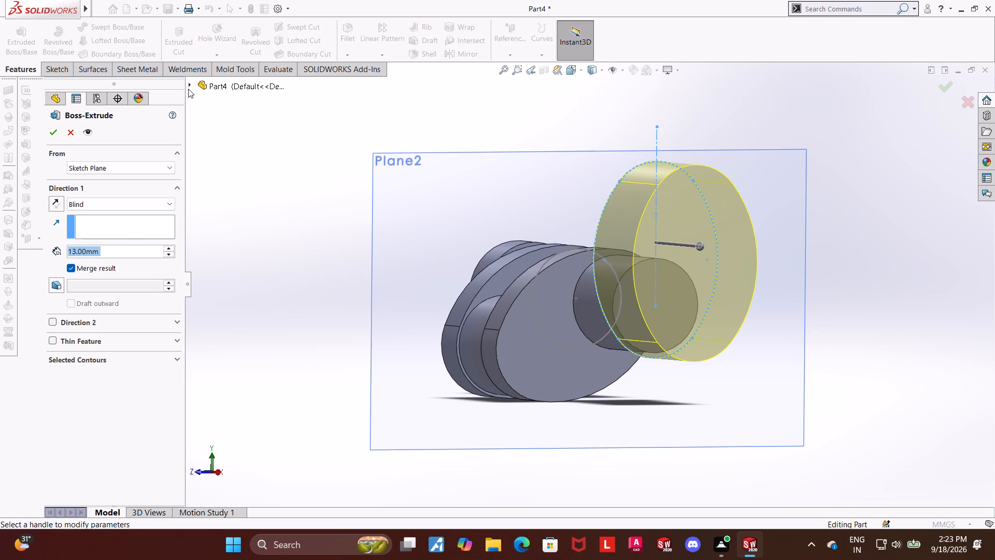
click(51, 134)
click(303, 283)
Start a sketch on the outer face of the newly extruded web and view it face-on.
middle_drag(216, 267, 222, 268)
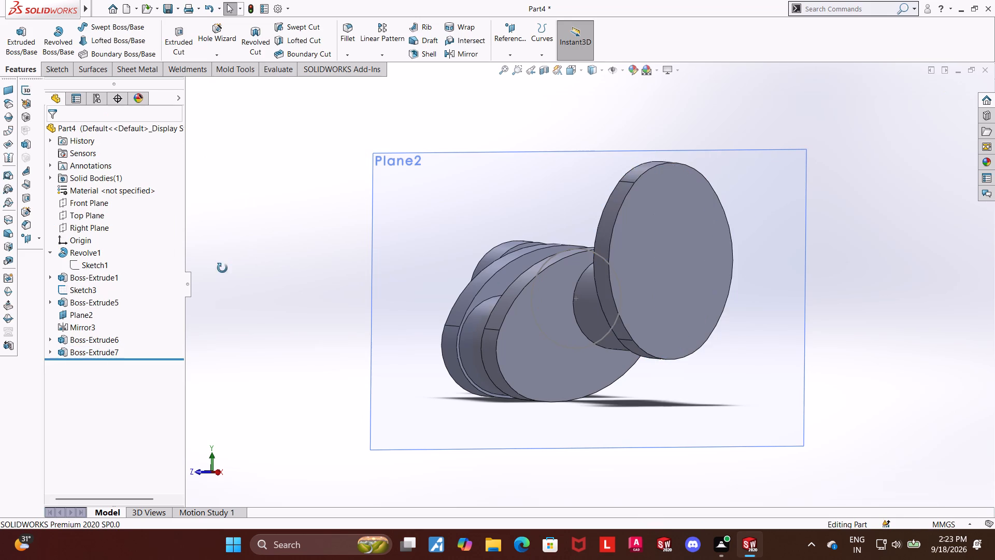
middle_drag(222, 268, 233, 271)
scroll(779, 300, up, 2)
middle_drag(811, 302, 859, 298)
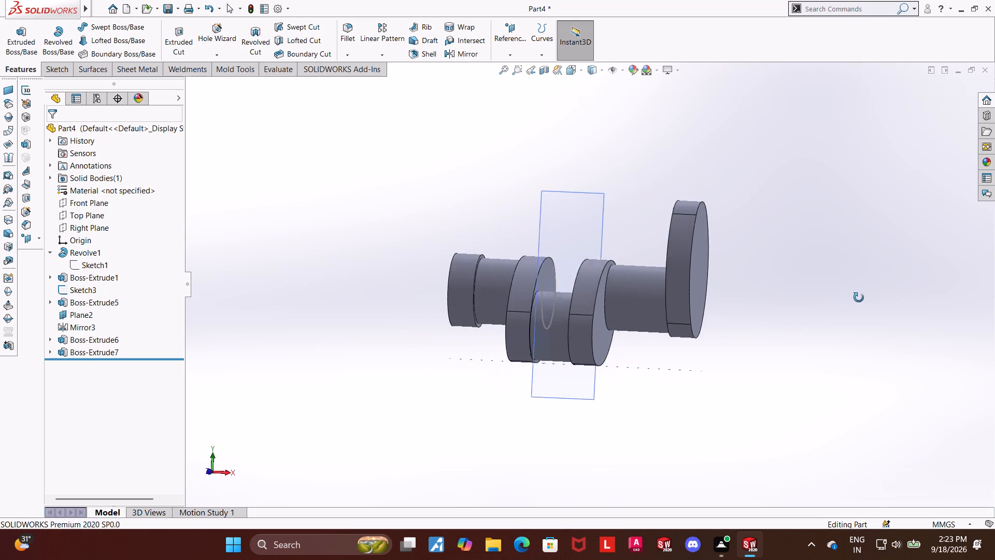
middle_drag(859, 298, 842, 294)
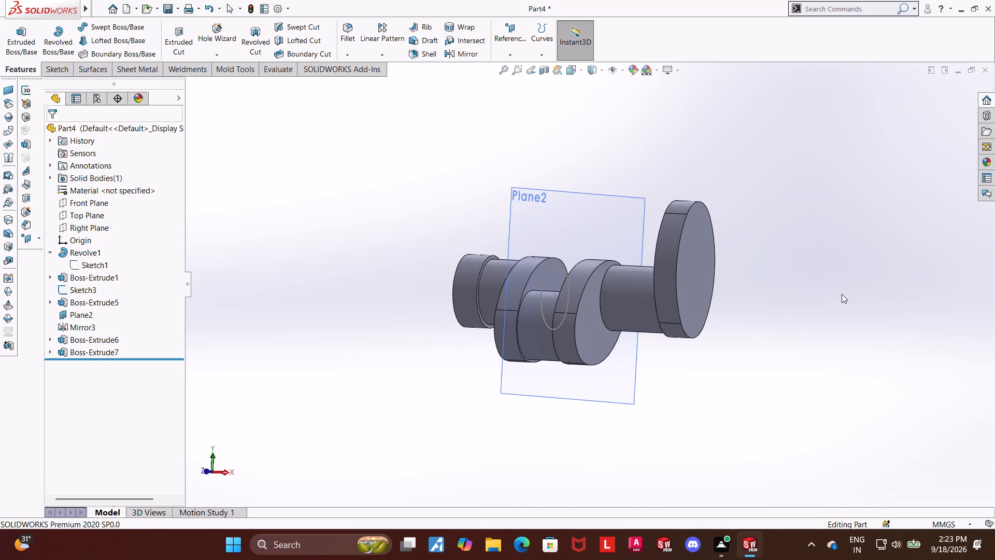
scroll(842, 294, down, 3)
scroll(716, 295, up, 4)
middle_drag(673, 299, 658, 294)
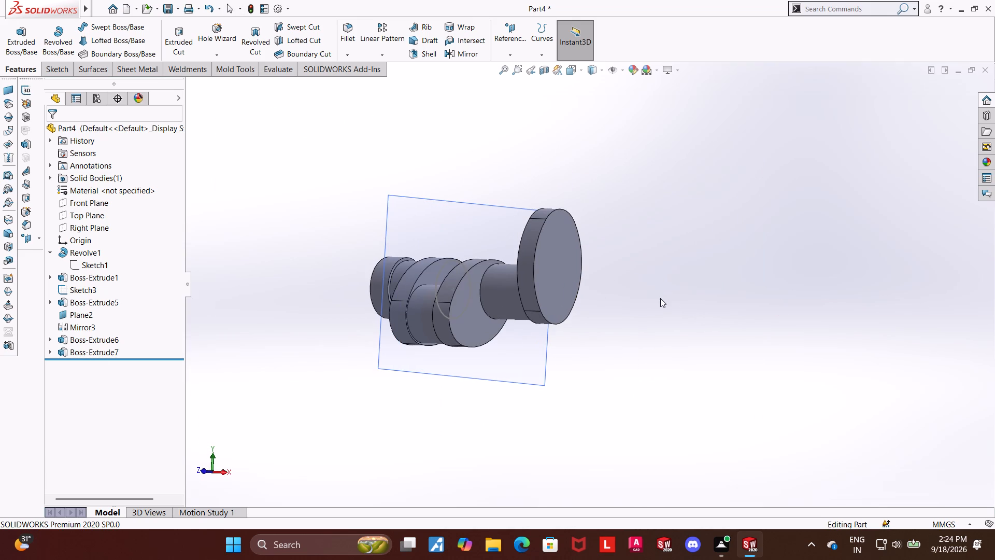
middle_drag(729, 284, 719, 285)
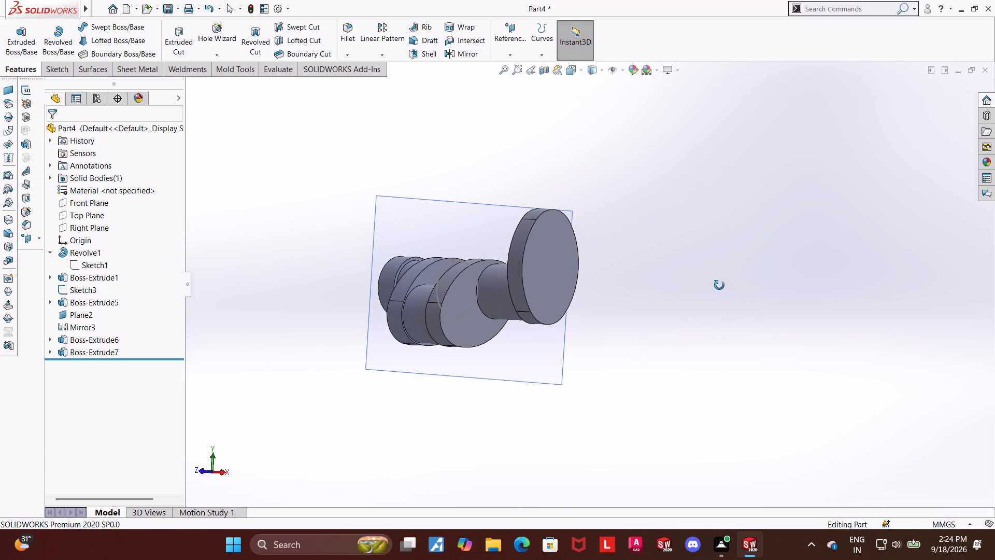
middle_drag(719, 285, 719, 286)
click(549, 246)
click(593, 217)
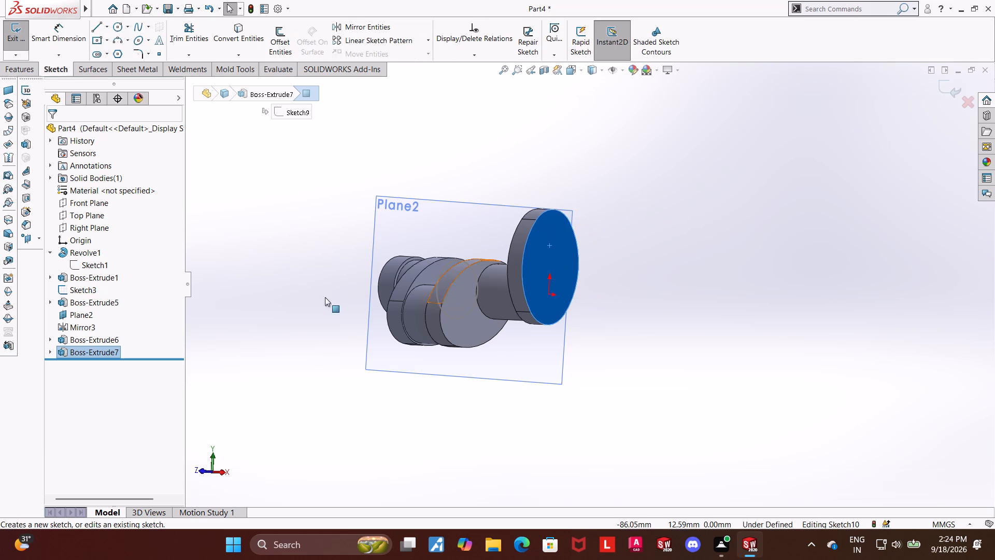
click(98, 366)
click(123, 354)
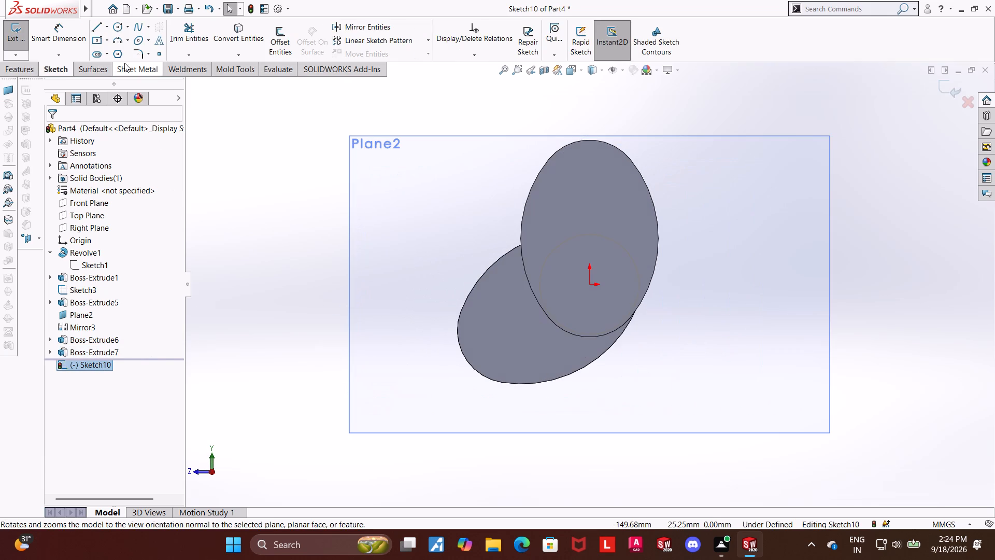
Draw a circle about 18 mm in diameter on the web face, centred about 38 mm above the origin.
click(120, 27)
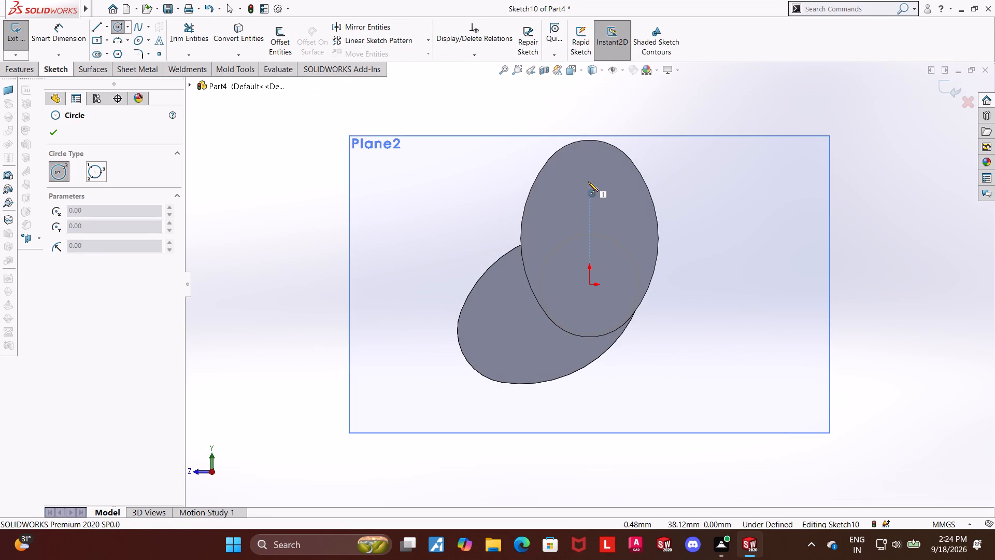
click(588, 181)
click(613, 174)
key(Escape)
key(Escape)
Dimension the vertical distance between the origin and the circle's centre as 34 mm.
click(64, 28)
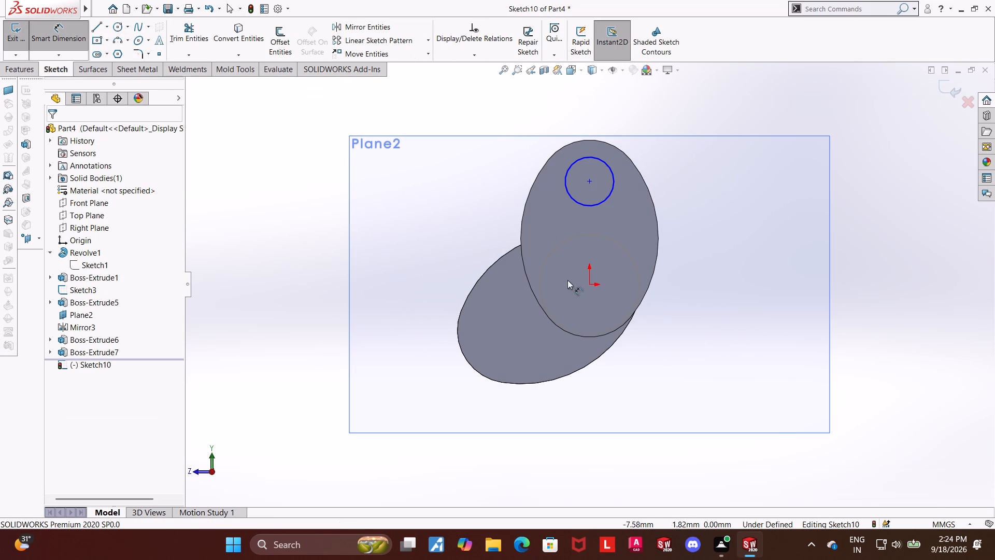
click(590, 285)
click(587, 181)
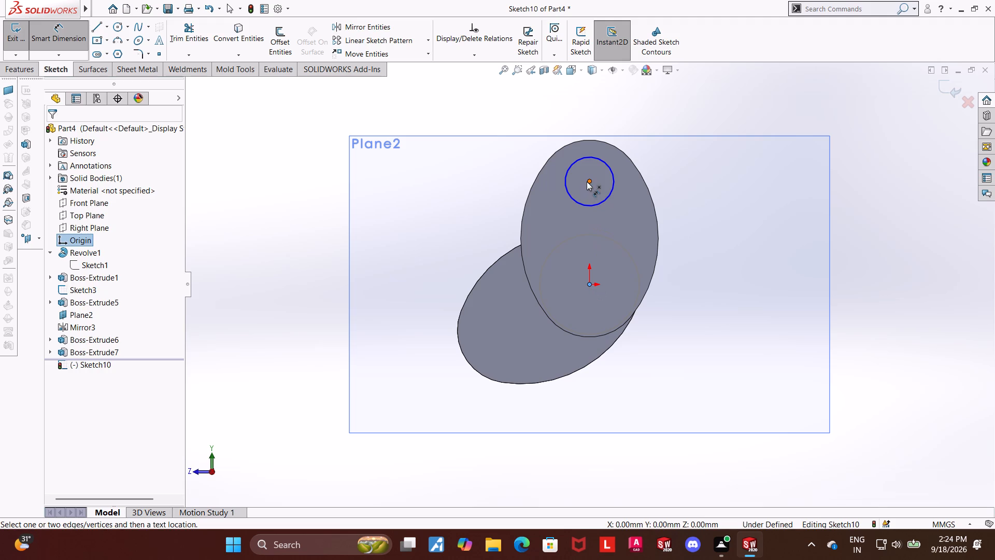
click(714, 231)
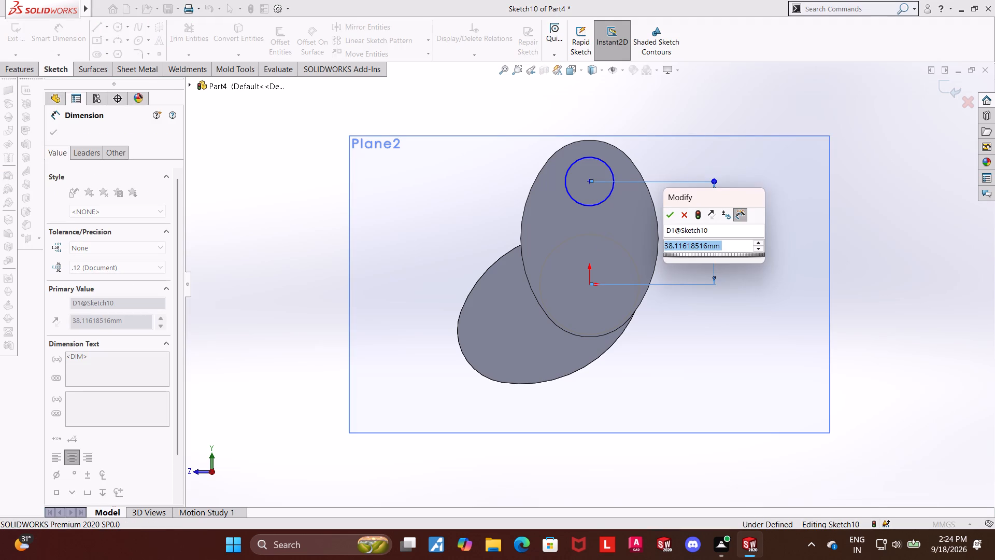
text(34)
key(Return)
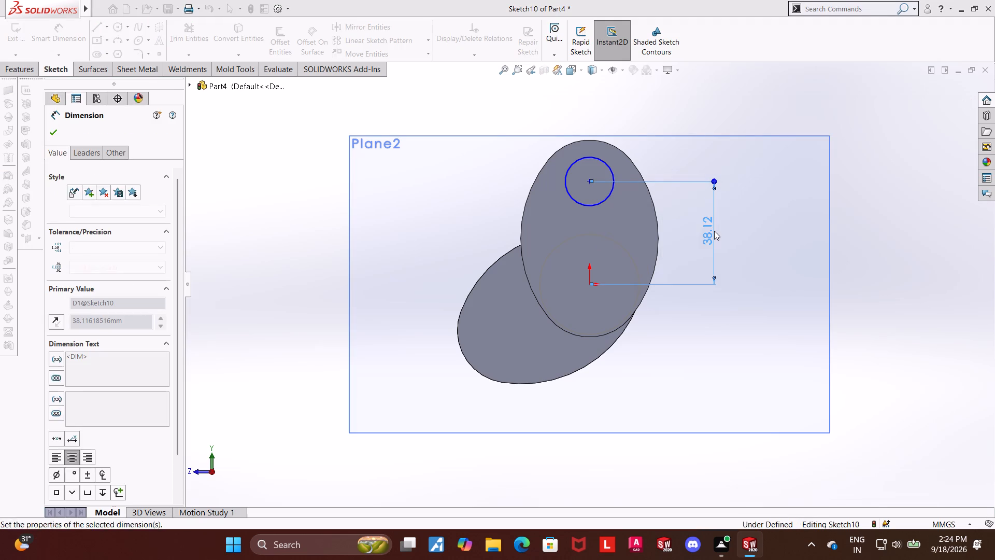
key(Escape)
key(Escape)
Dimension the circle's diameter as 37 mm.
click(50, 35)
click(613, 205)
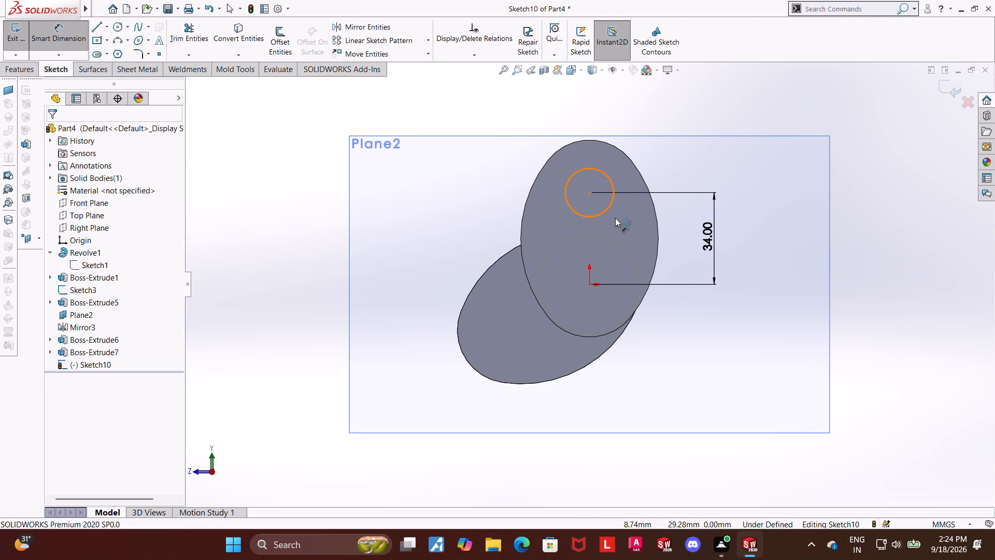
click(623, 235)
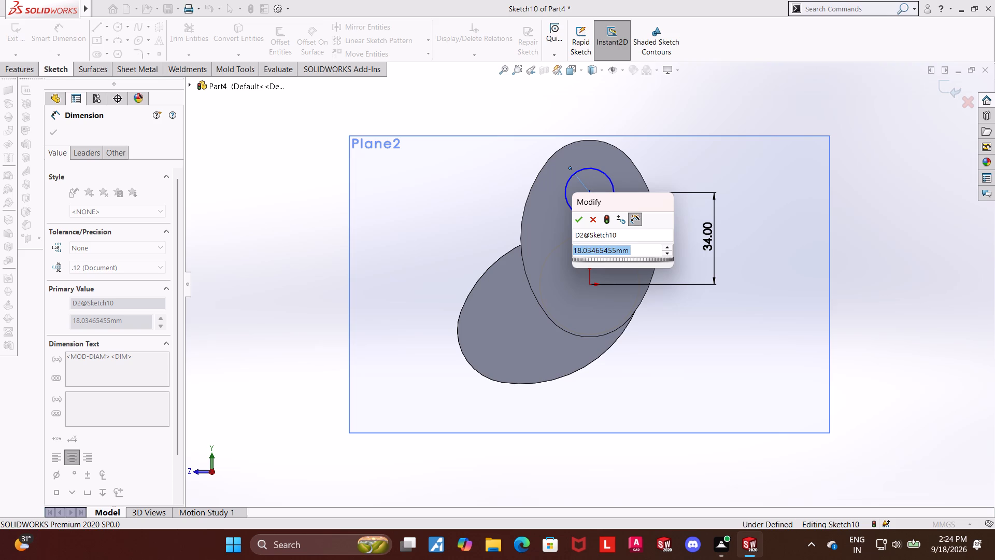
text(37)
key(Return)
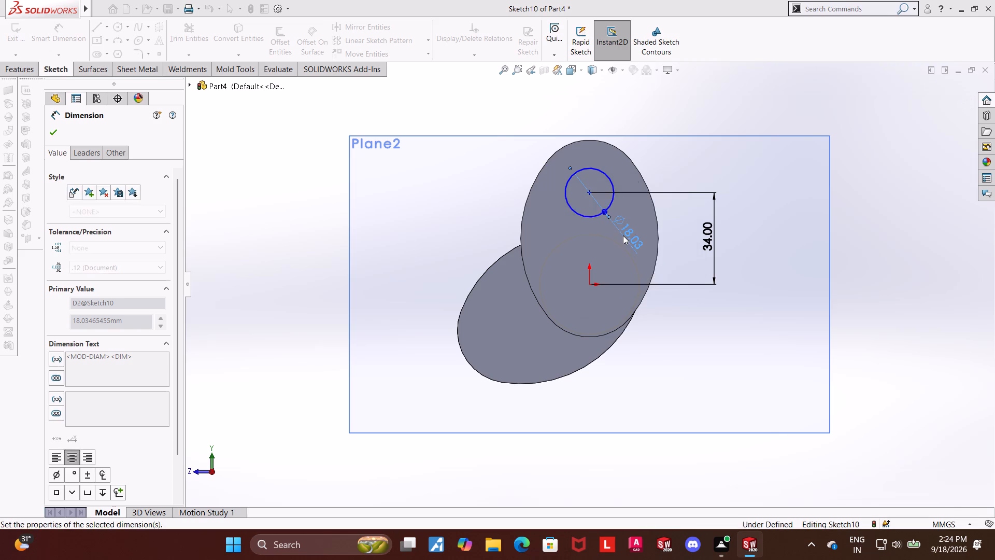
key(Escape)
click(44, 35)
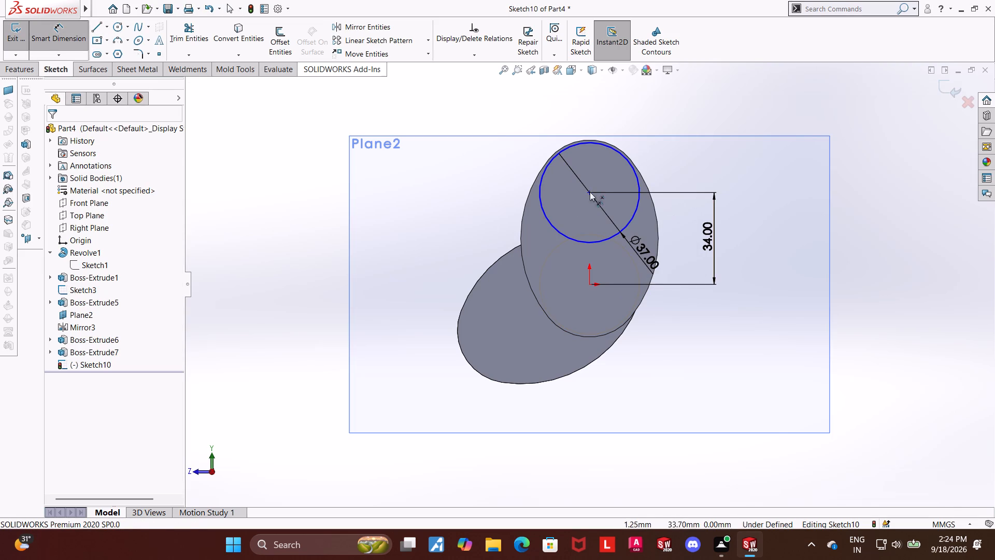
key(Escape)
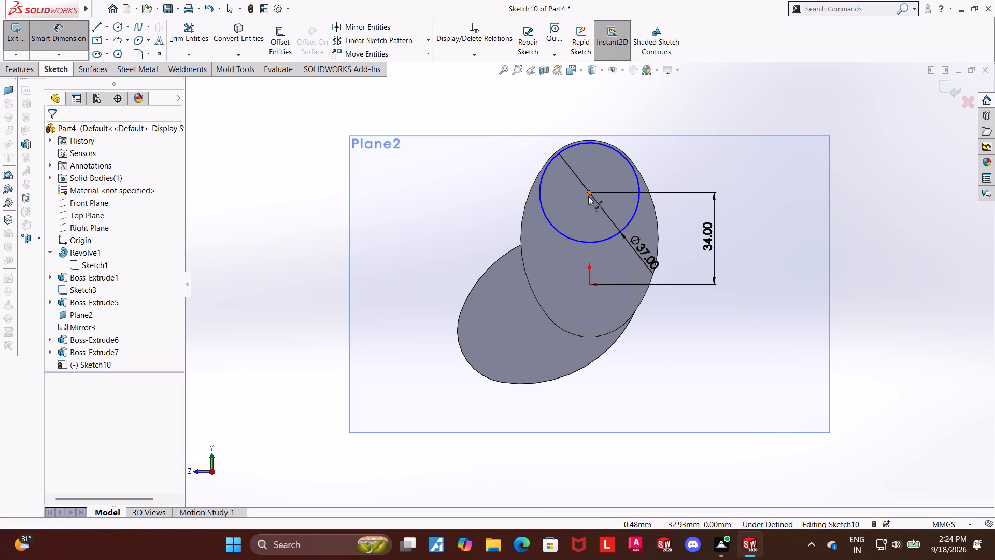
key(Escape)
Add a vertical relation between the circle's centre and the origin, and close the sketch.
click(590, 193)
ctrl+click(588, 286)
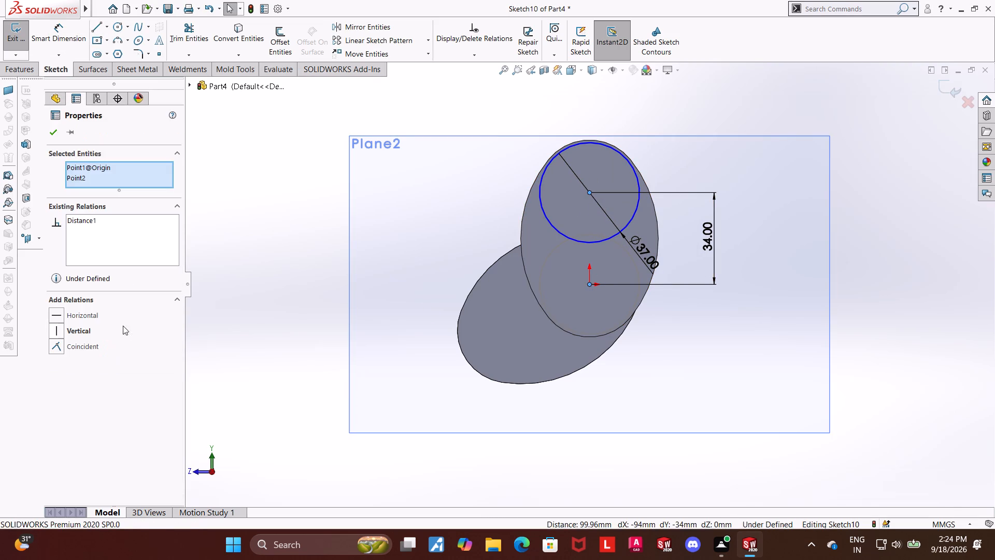
click(55, 331)
click(55, 130)
key(Escape)
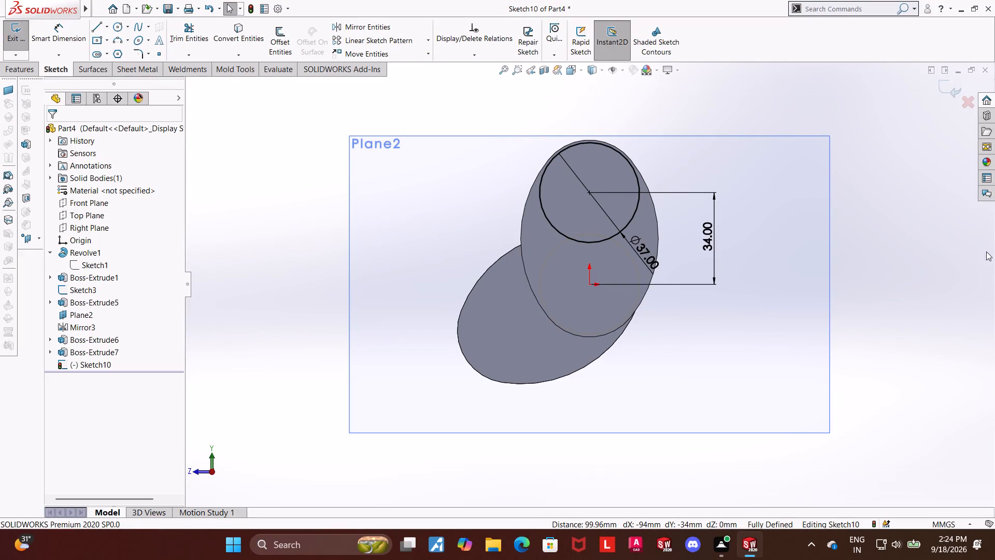
key(Escape)
click(954, 85)
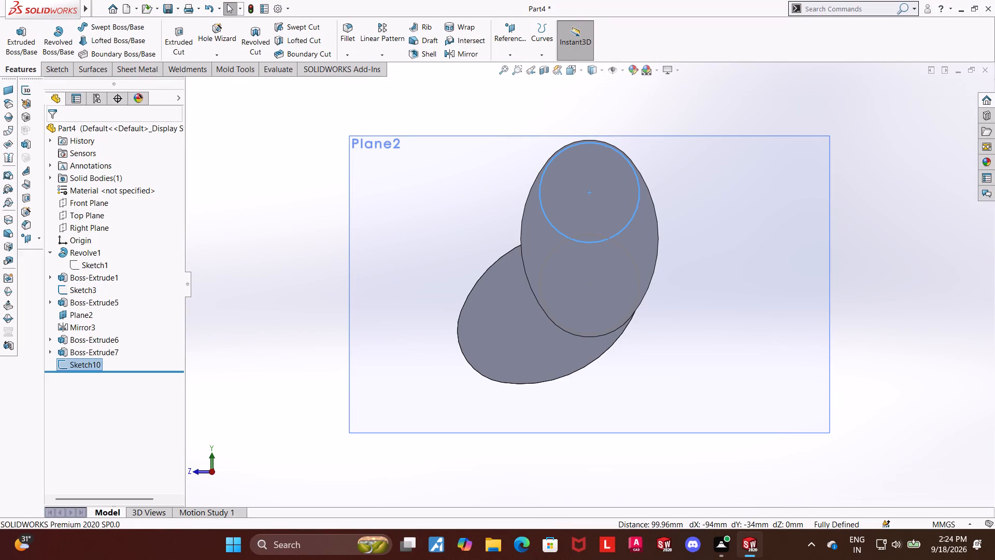
Extrude the 37 mm circle by 21 mm outward from the web as a merged crankpin.
click(11, 46)
middle_drag(238, 174, 264, 184)
middle_drag(259, 194, 280, 197)
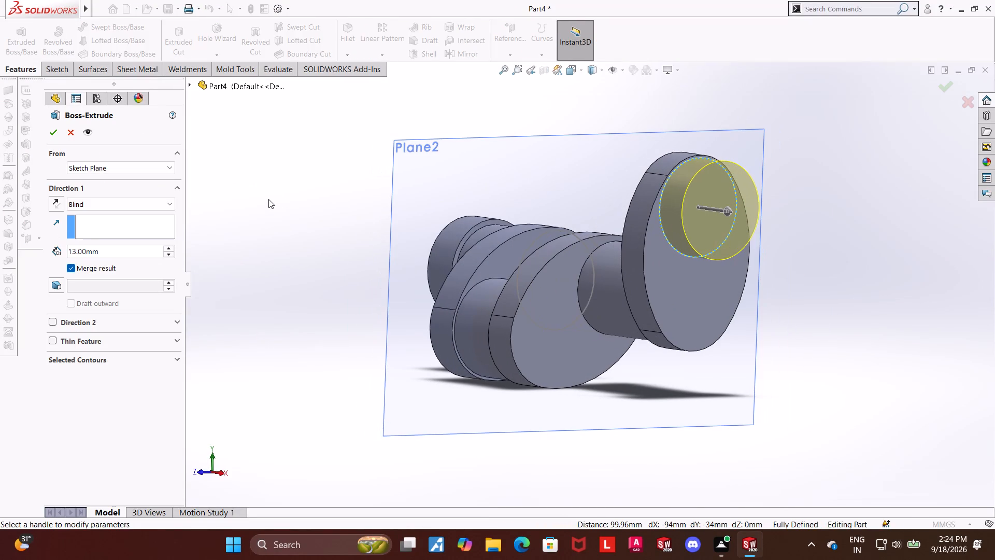
click(118, 251)
drag(118, 251, 58, 253)
drag(133, 254, 36, 254)
text(21)
key(Return)
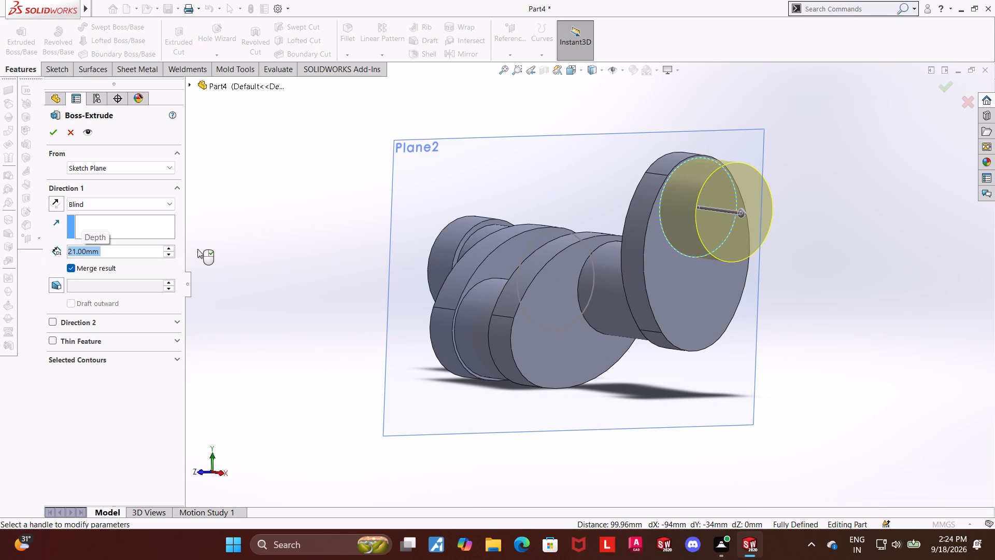
click(58, 136)
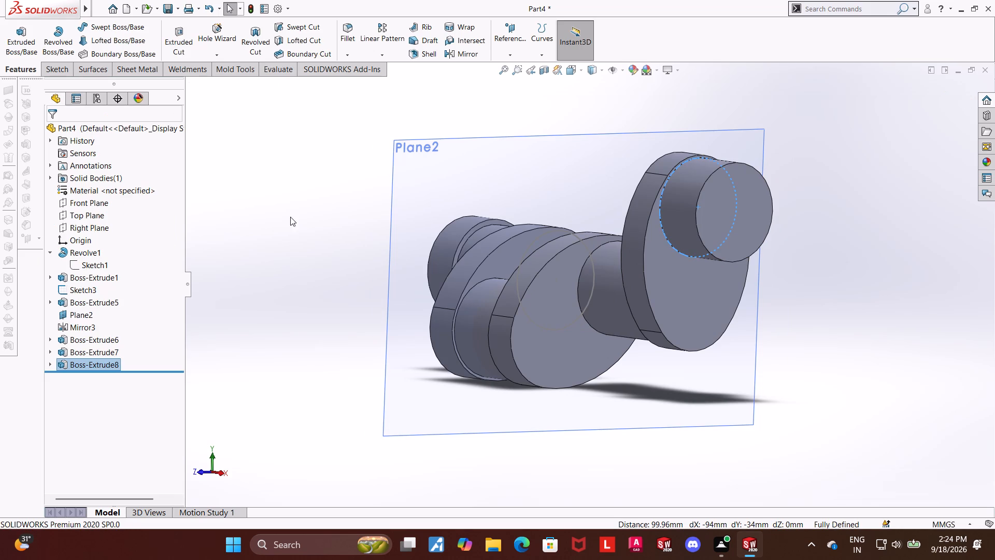
click(287, 230)
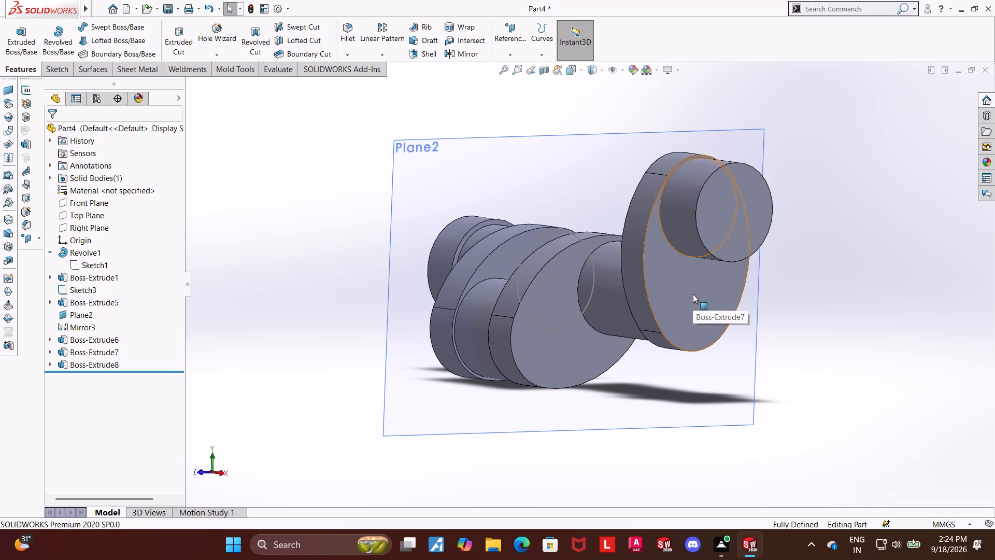
Create a reference plane offset 10.5 mm from the new crankpin's end face, flipped inward toward the pin's middle.
middle_drag(860, 248, 882, 235)
scroll(870, 242, up, 2)
scroll(777, 249, down, 1)
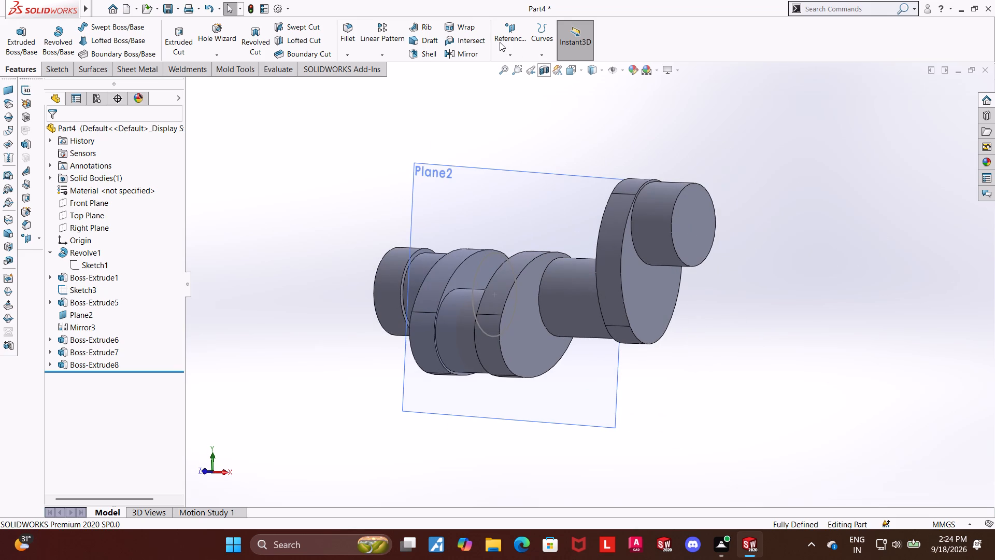
click(515, 33)
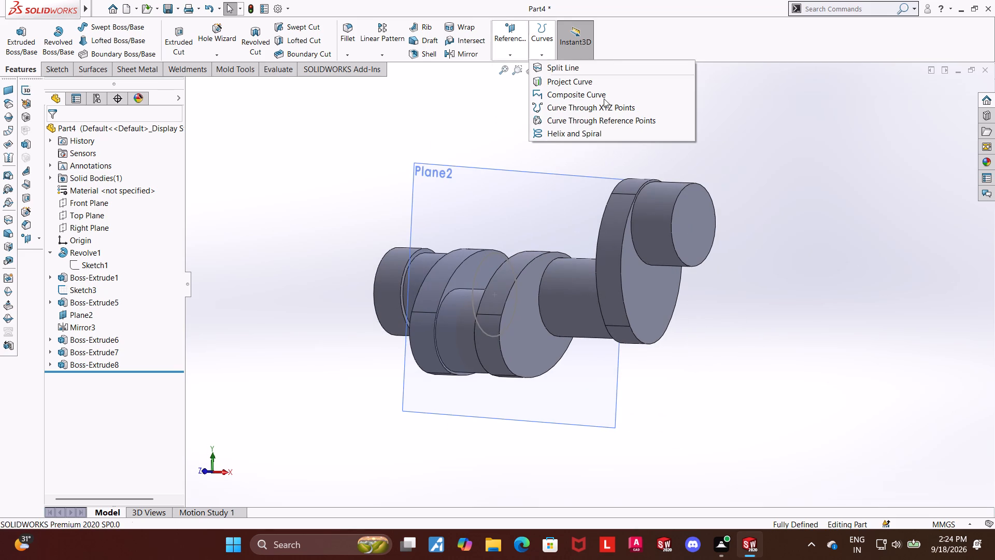
click(861, 158)
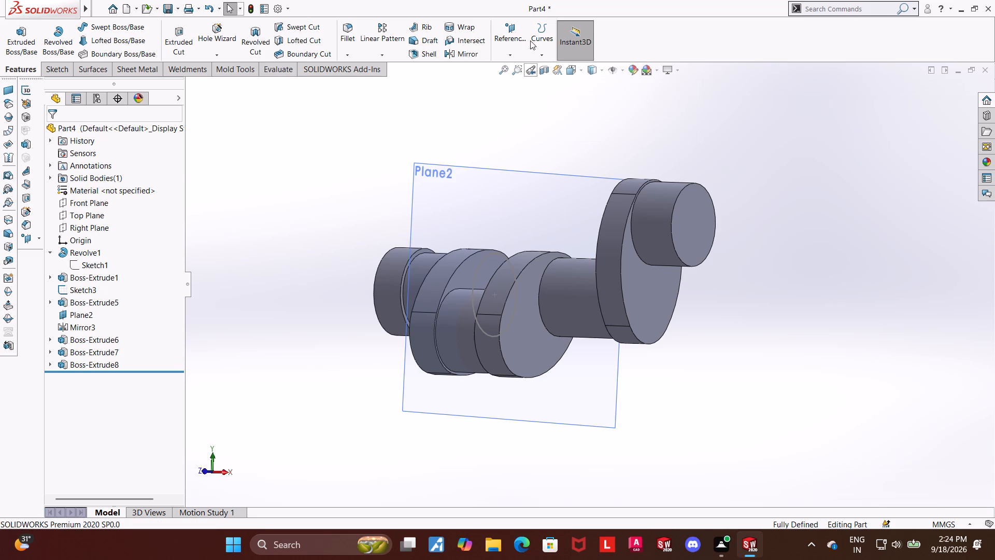
click(517, 30)
click(515, 65)
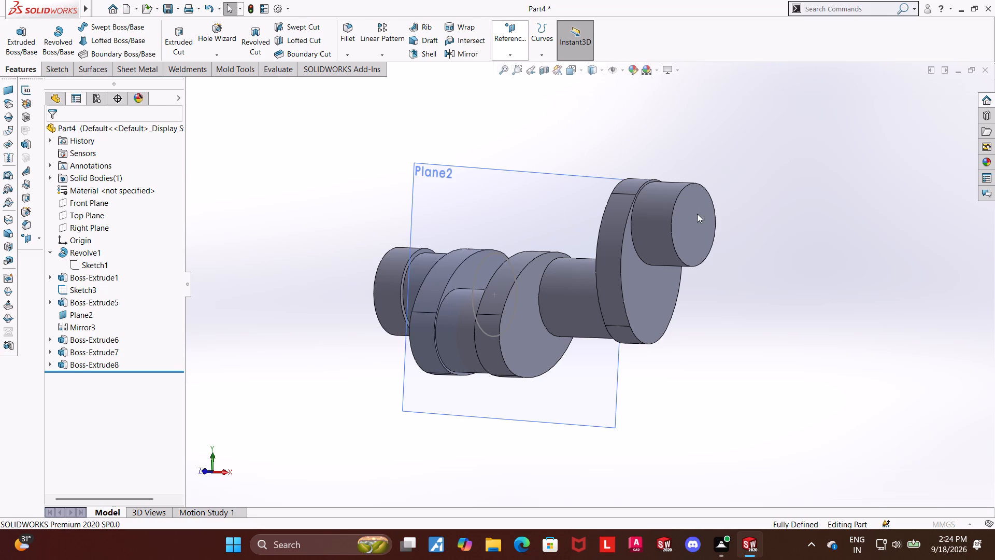
click(696, 215)
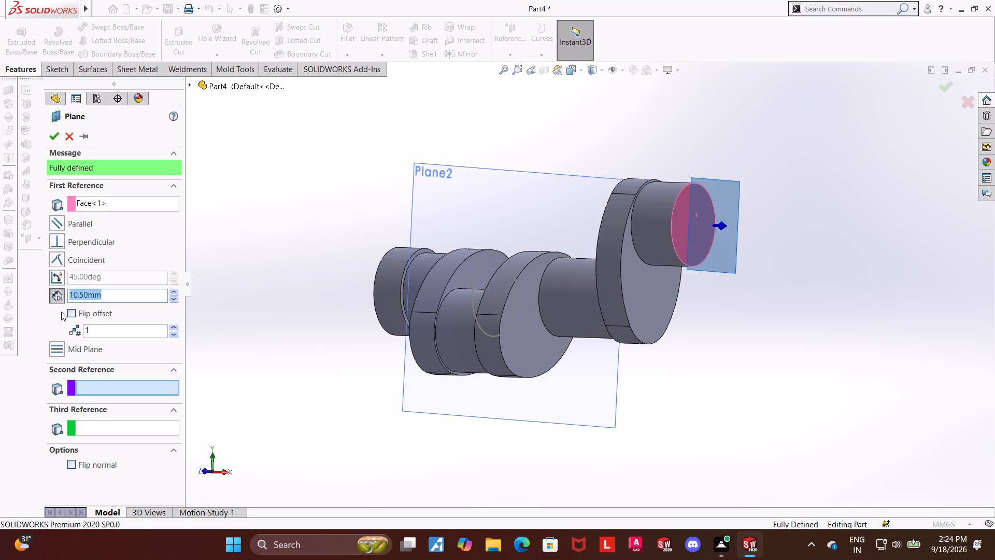
click(70, 312)
middle_drag(226, 269, 247, 265)
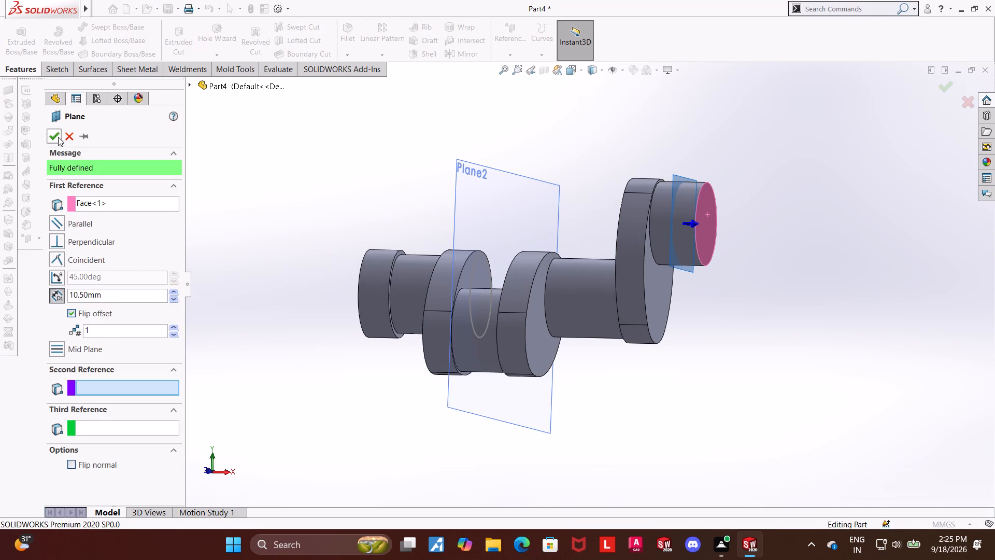
click(58, 136)
click(876, 293)
Mirror the upright web, Boss-Extrude7, about the new mid-pin plane, Plane3.
middle_drag(818, 281, 807, 284)
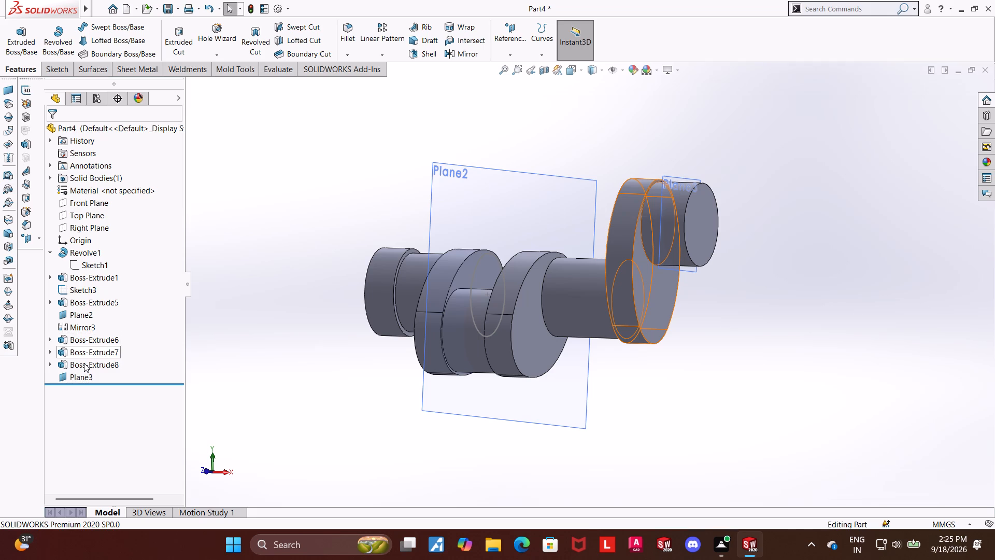
click(91, 349)
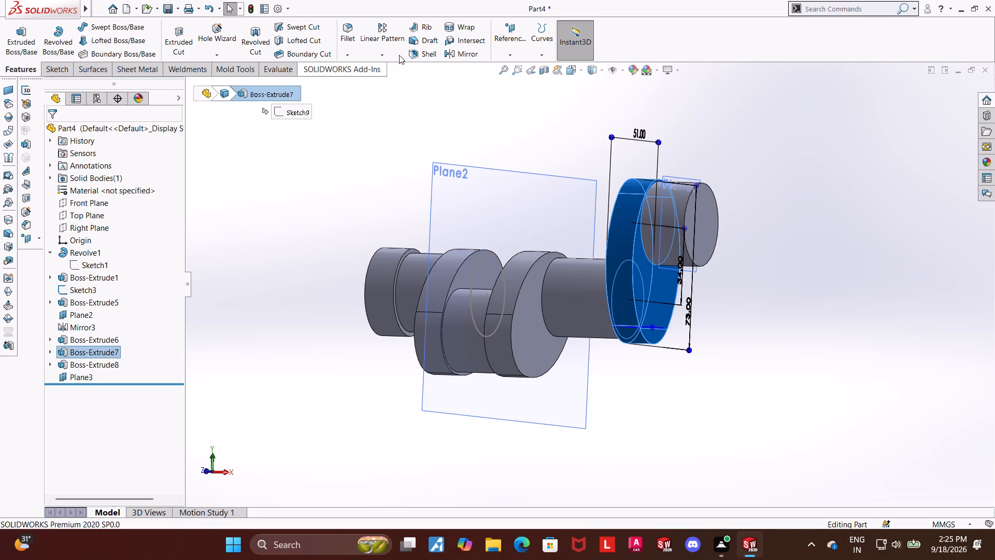
click(478, 52)
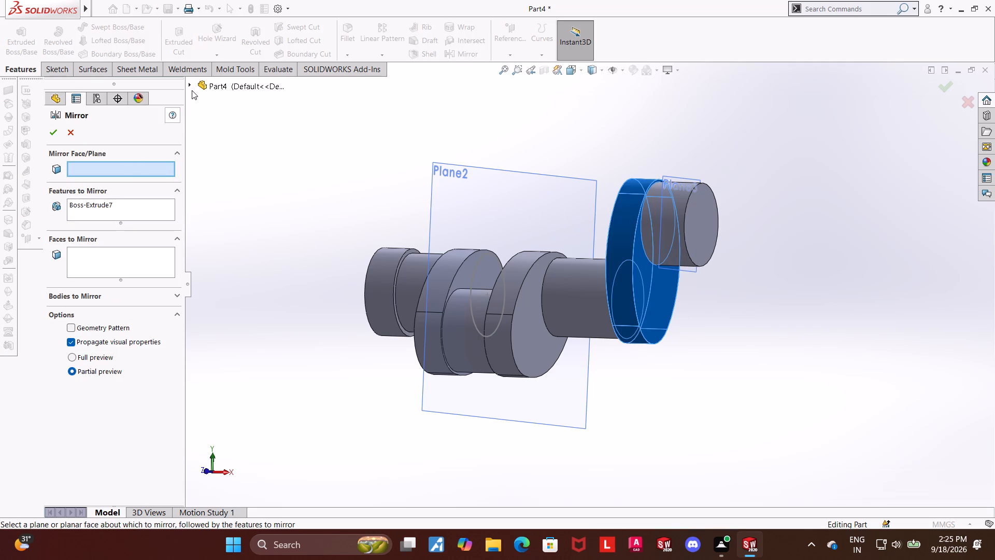
click(190, 86)
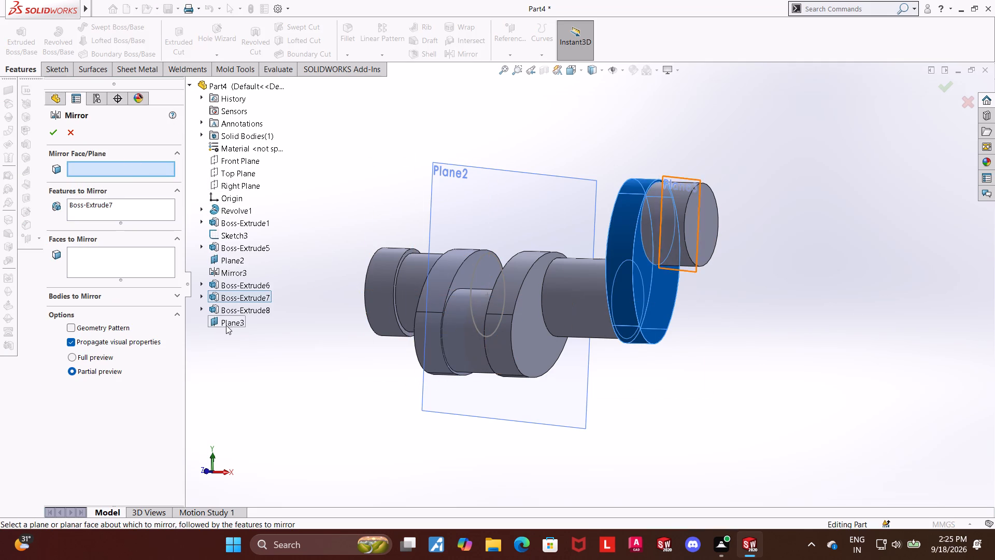
click(225, 328)
click(226, 321)
click(53, 128)
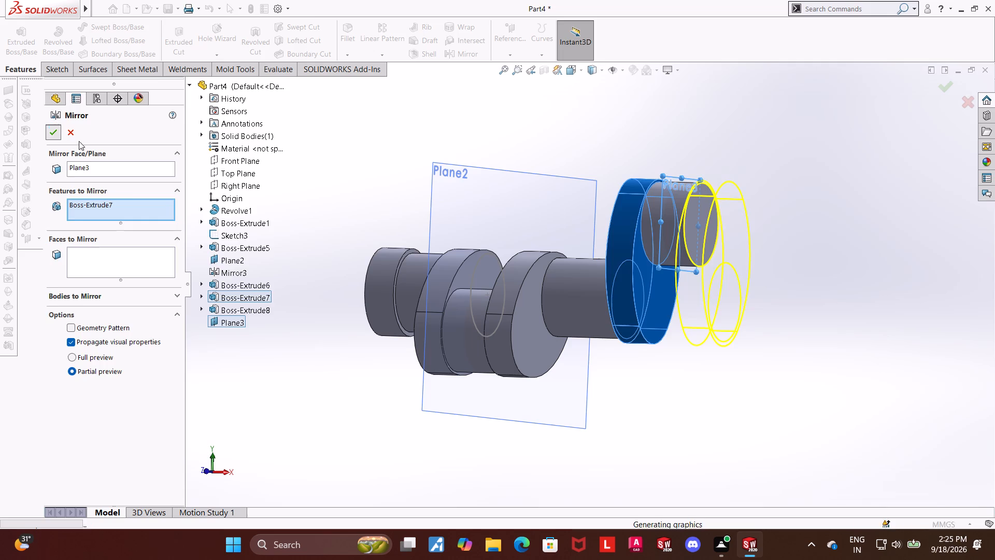
click(804, 317)
Start a sketch on the mirrored web's outer face and draw a circle about 32 mm in diameter centred on the origin.
middle_drag(902, 301, 853, 317)
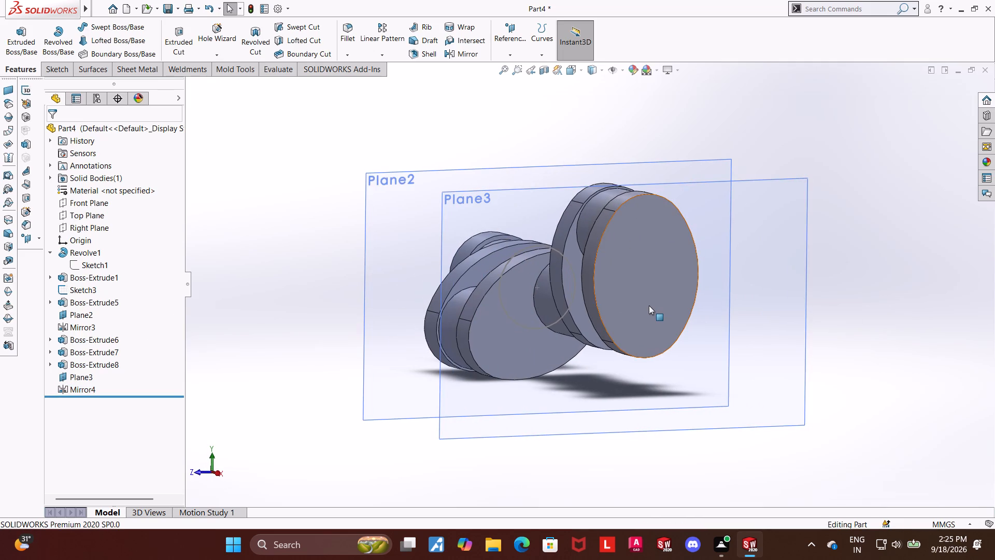
click(649, 305)
click(694, 277)
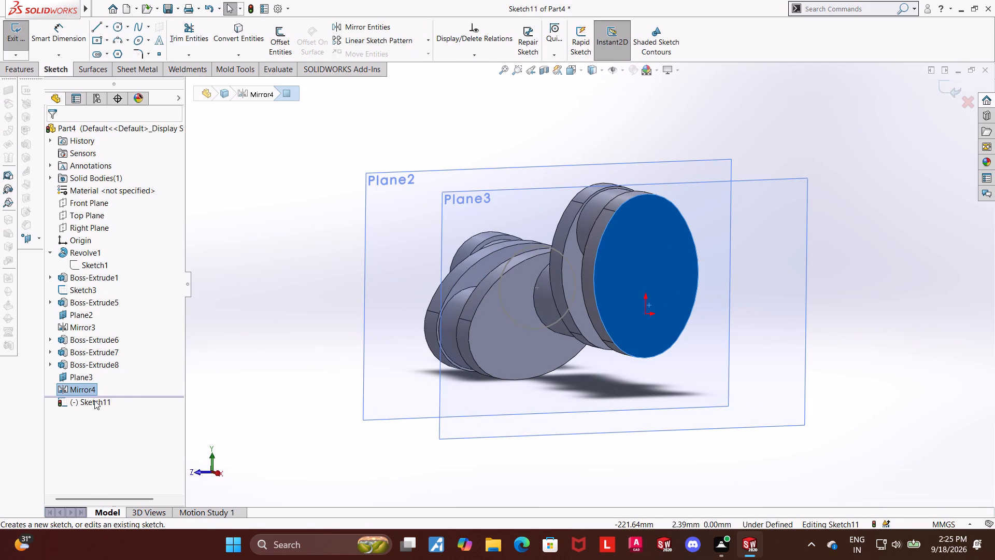
click(95, 401)
click(123, 383)
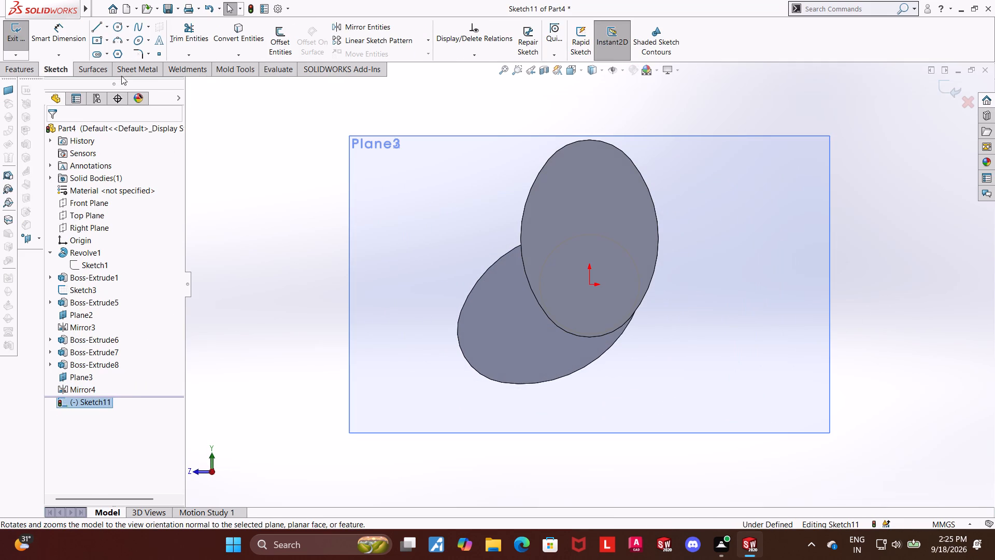
click(119, 27)
click(589, 285)
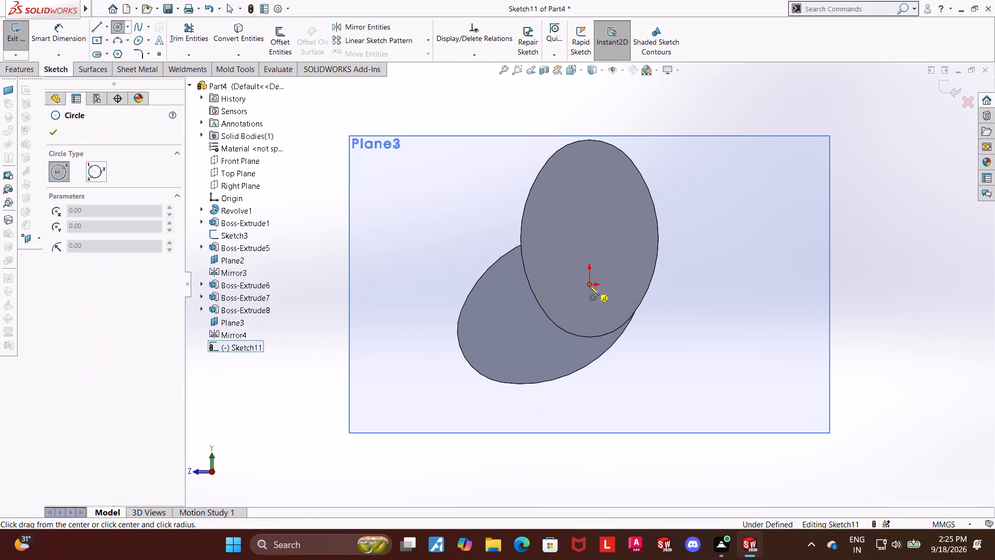
double_click(616, 249)
key(Escape)
key(Escape)
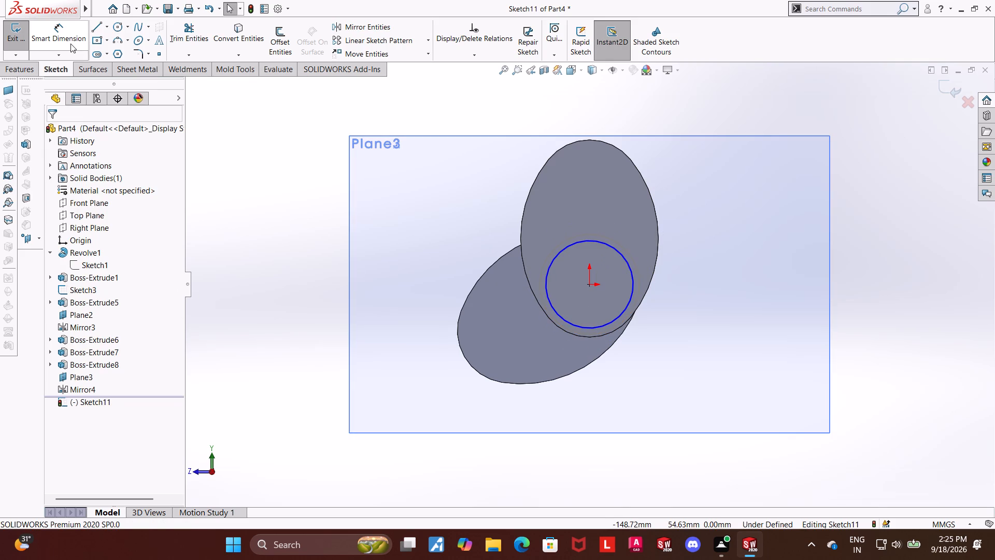
Dimension the circle's diameter as 35 mm and close the sketch.
click(70, 44)
click(629, 274)
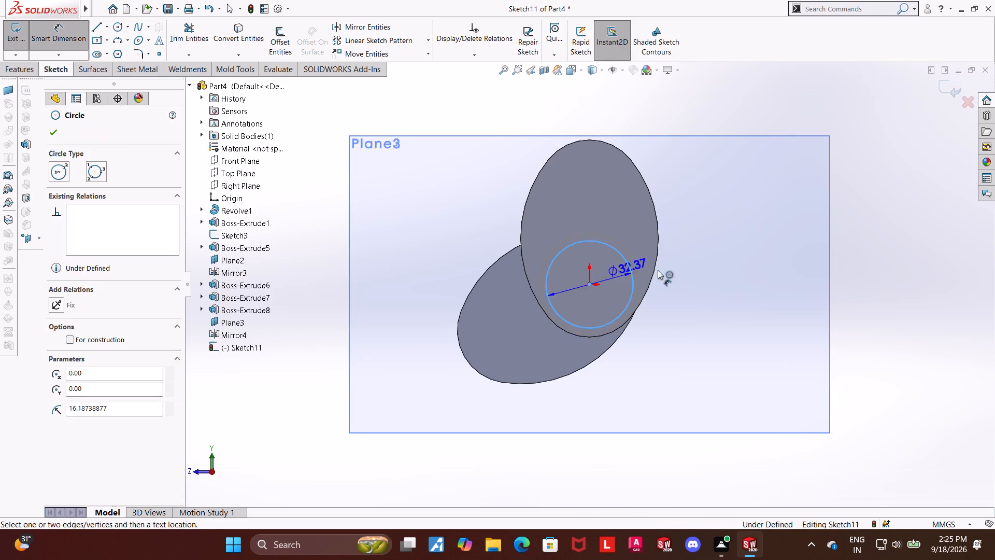
click(688, 265)
text(35)
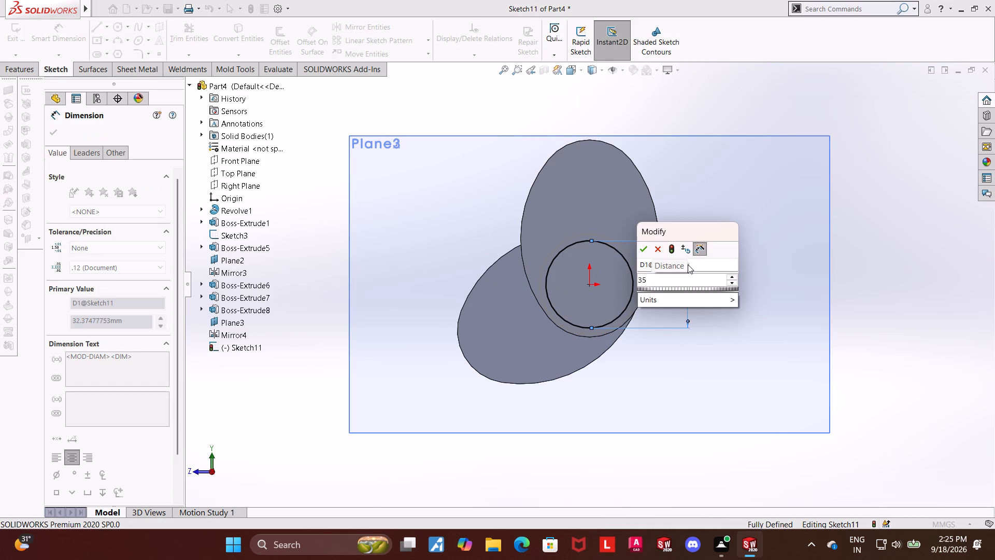
key(Return)
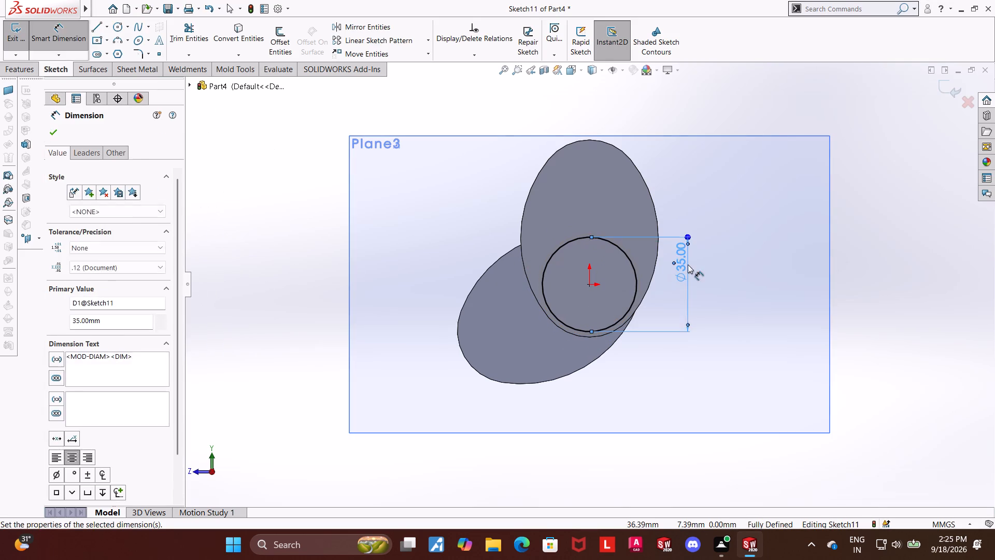
key(Escape)
click(951, 83)
Extrude the 35 mm circle by 34 mm outward from the web as a merged main journal.
middle_drag(850, 241, 865, 244)
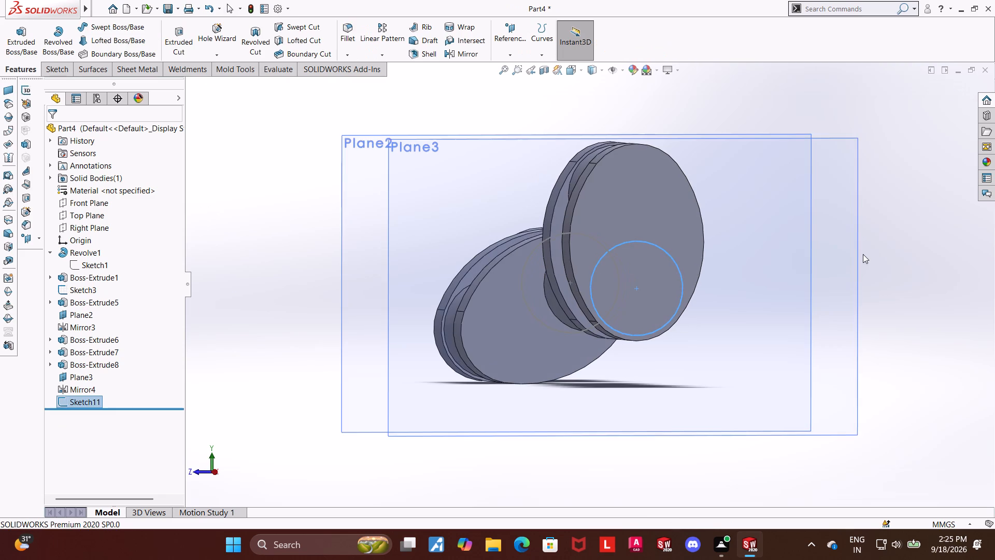
click(32, 38)
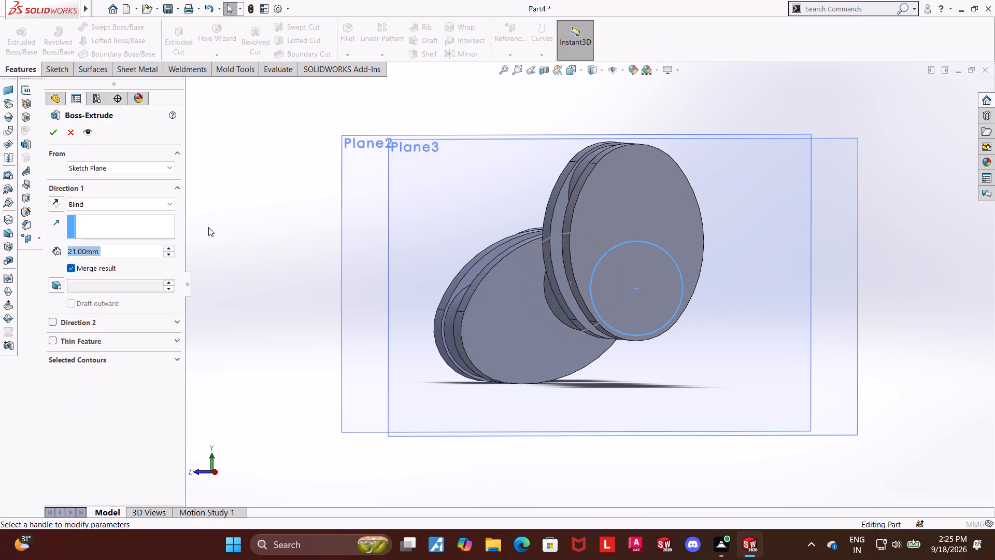
text(34)
key(Return)
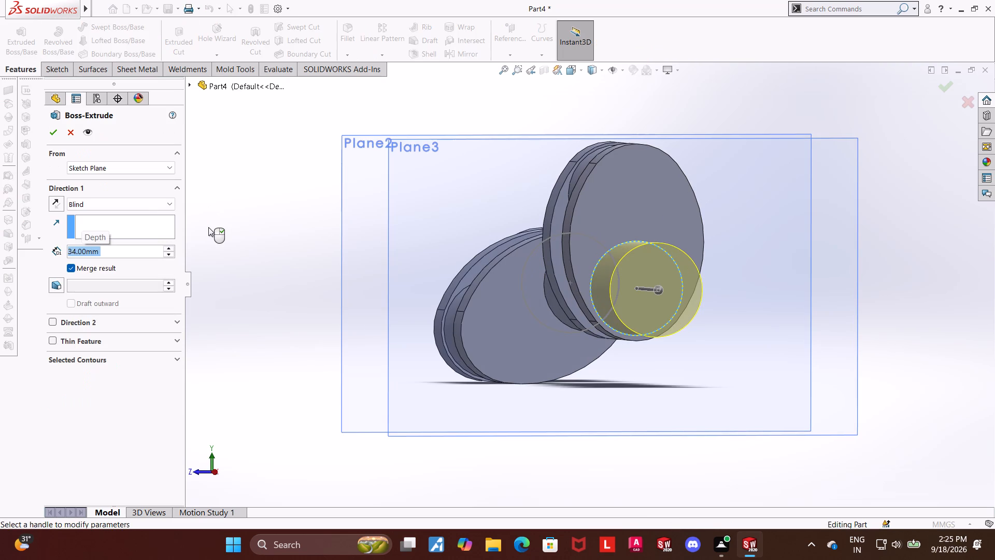
click(51, 127)
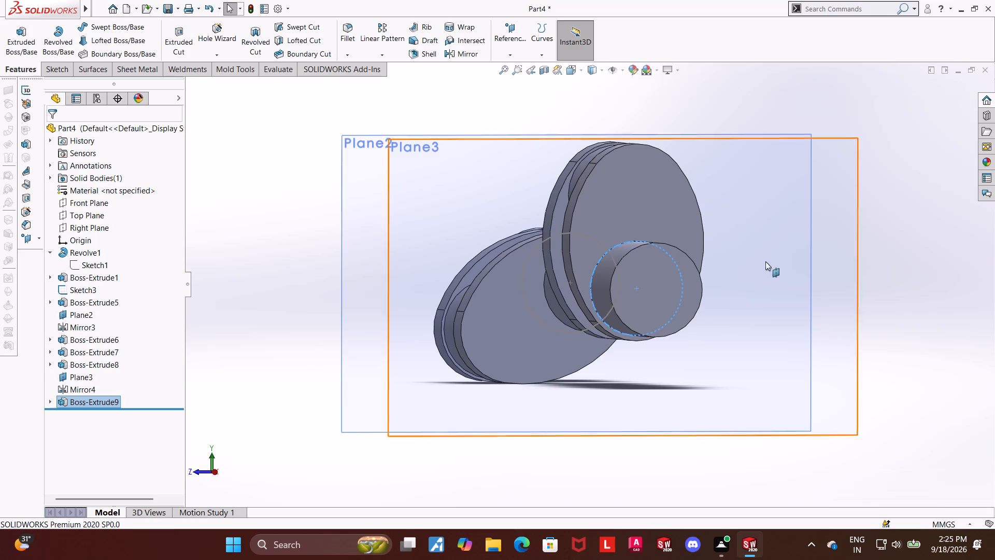
key(Escape)
key(Escape)
Start a sketch on the new journal's end face and draw a vertical centerline from the origin up past the web.
middle_click(887, 287)
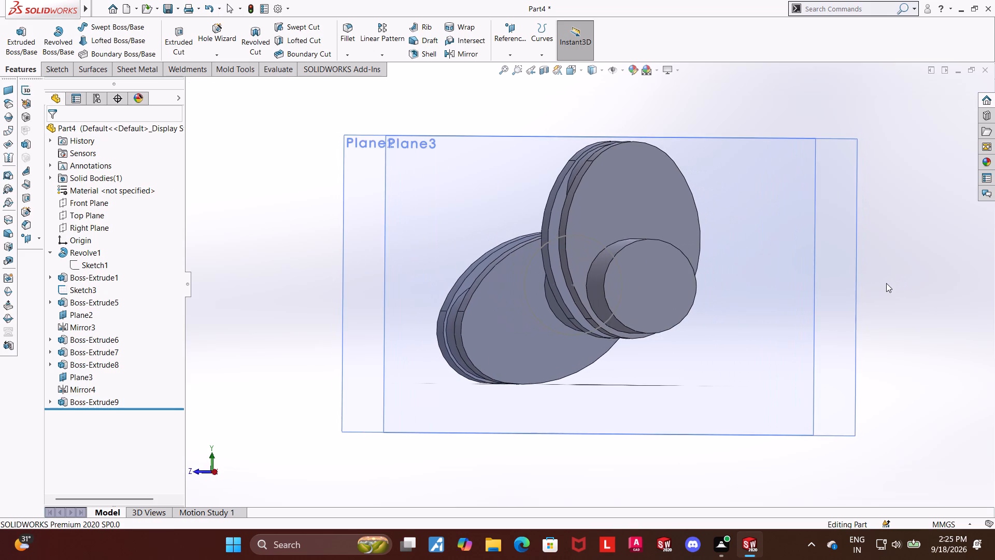
middle_drag(880, 284, 864, 286)
middle_drag(232, 227, 241, 223)
middle_drag(240, 247, 231, 249)
middle_drag(246, 242, 254, 235)
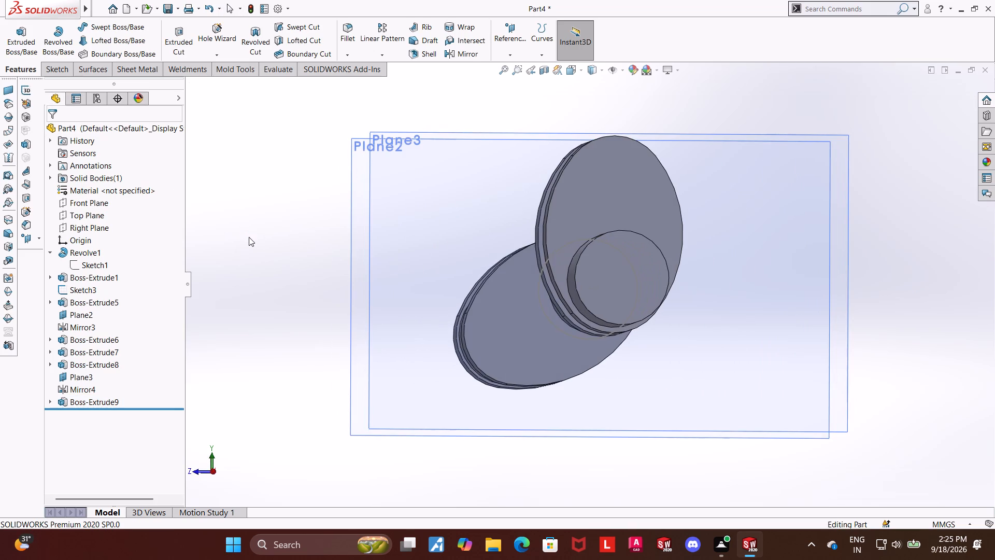
middle_drag(241, 239, 234, 244)
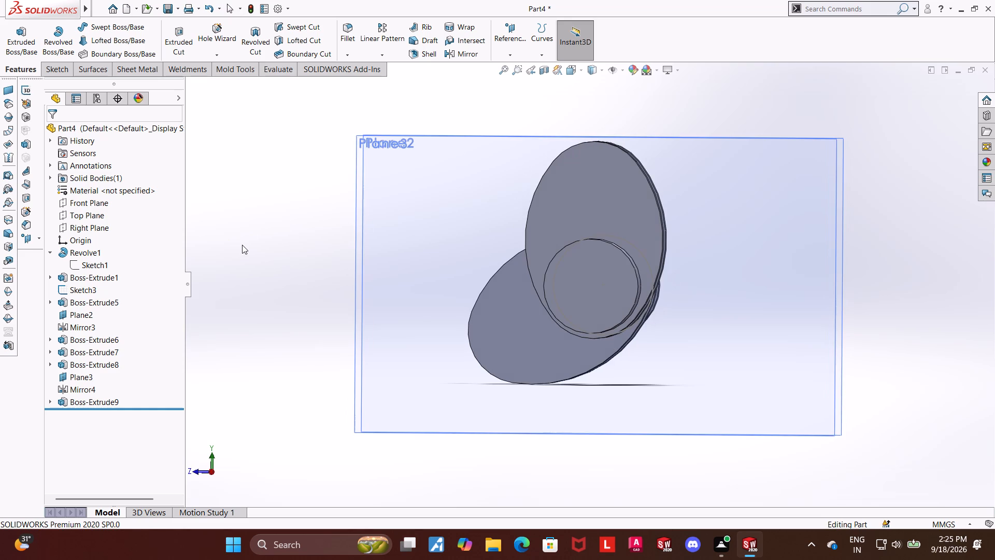
click(611, 281)
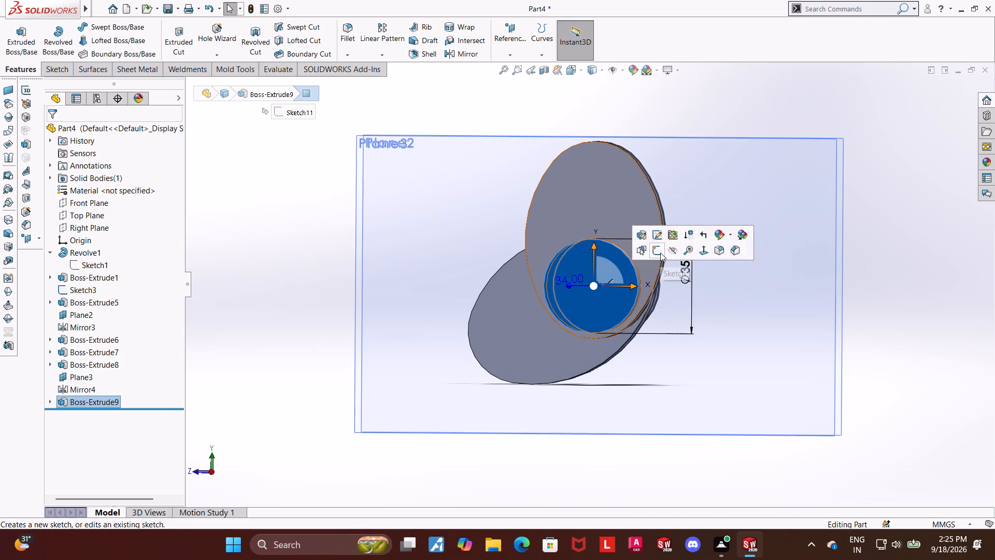
click(659, 253)
click(108, 410)
click(132, 397)
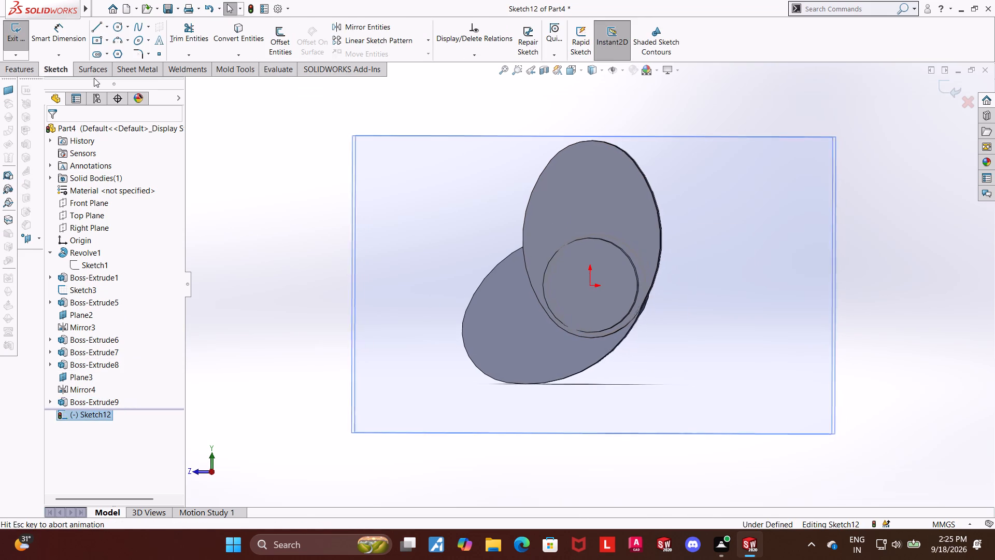
click(109, 28)
click(106, 56)
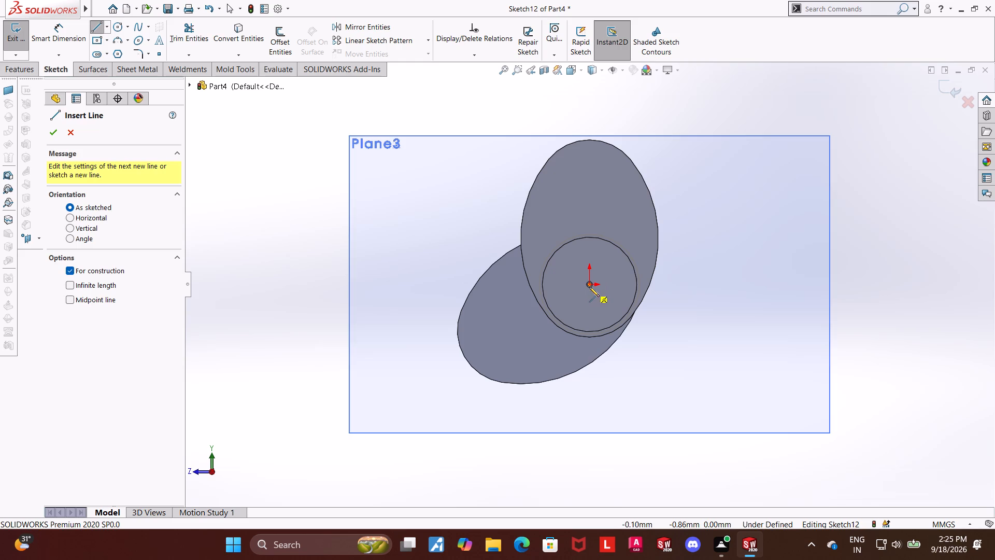
click(589, 287)
click(589, 92)
key(Escape)
key(Escape)
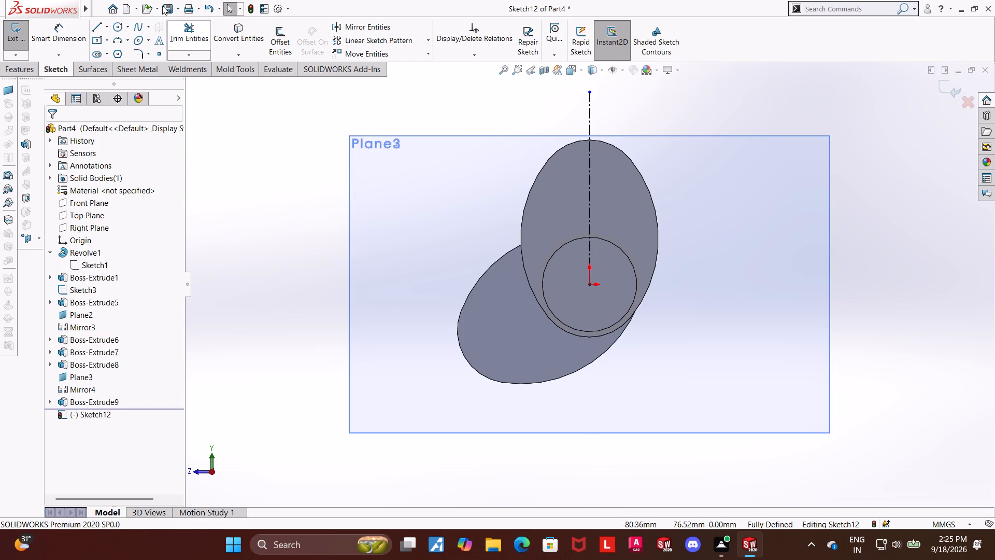
key(Escape)
Draw a second centerline from the origin, sloping down to the right beyond the webs.
click(107, 27)
click(111, 58)
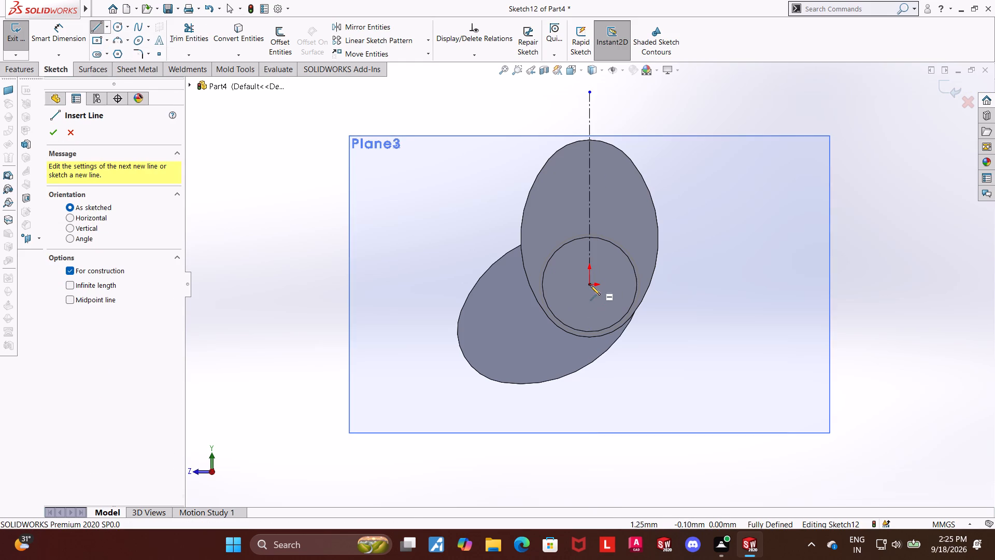
click(590, 285)
click(811, 405)
key(Escape)
key(Escape)
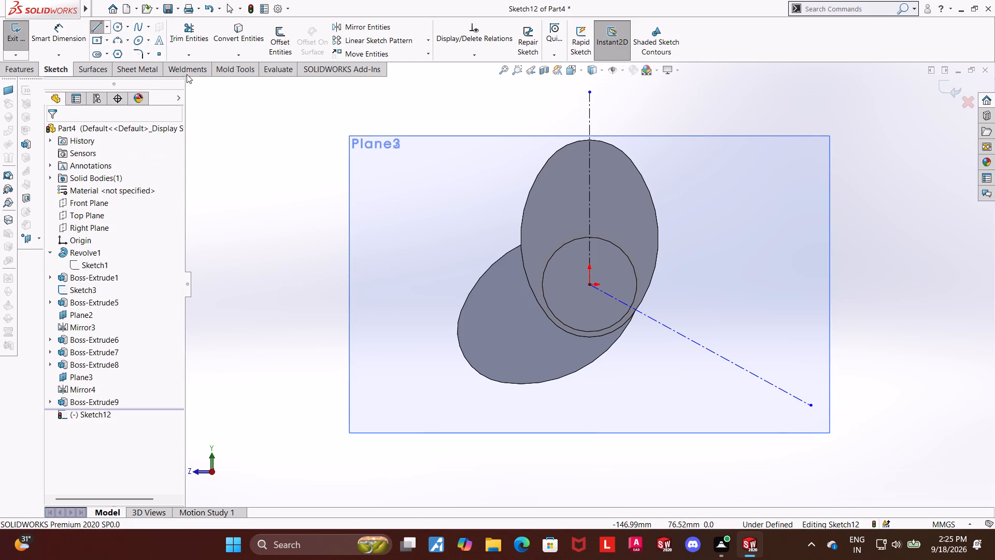
key(Escape)
Dimension the angle between the vertical and the sloping centerlines as 120°.
click(47, 34)
click(590, 117)
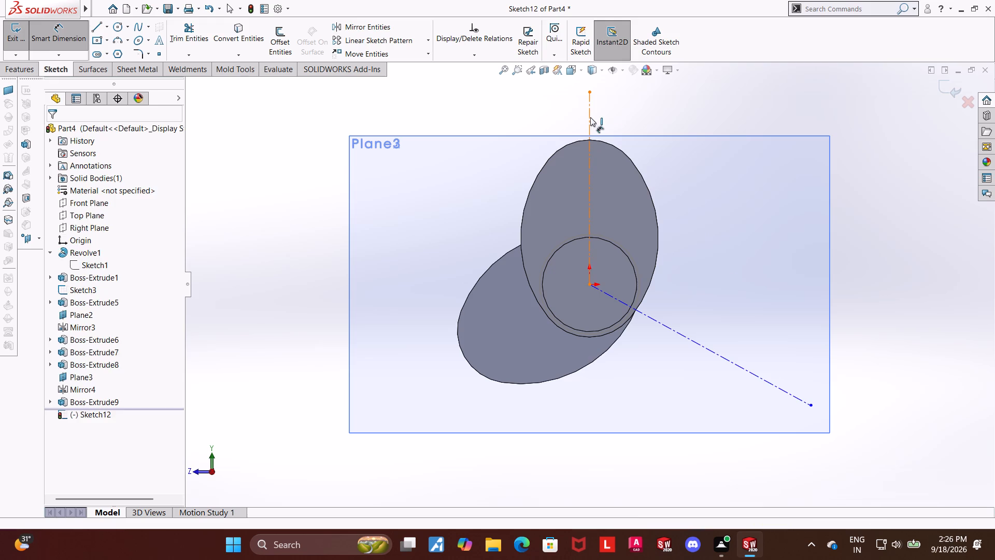
click(721, 354)
click(737, 301)
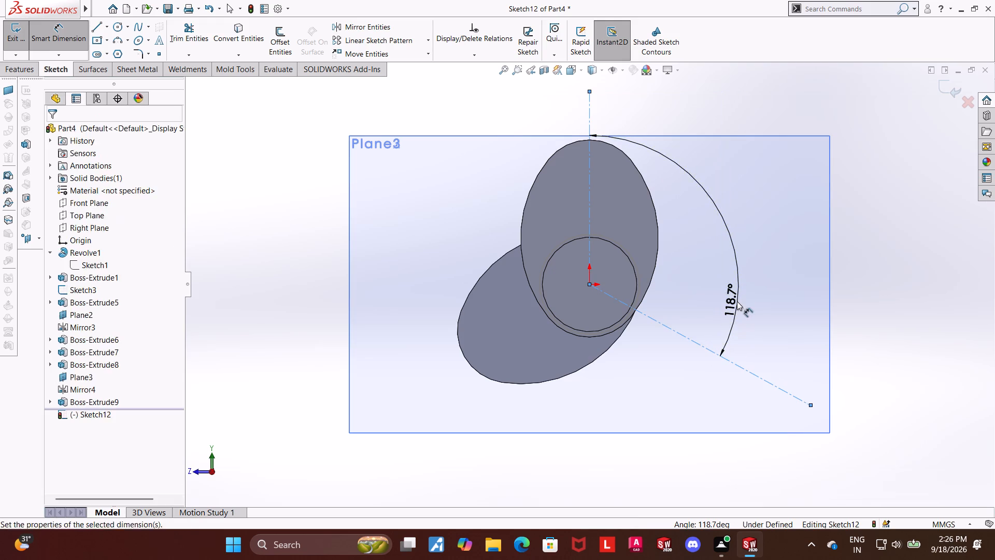
text(120)
key(Return)
key(Escape)
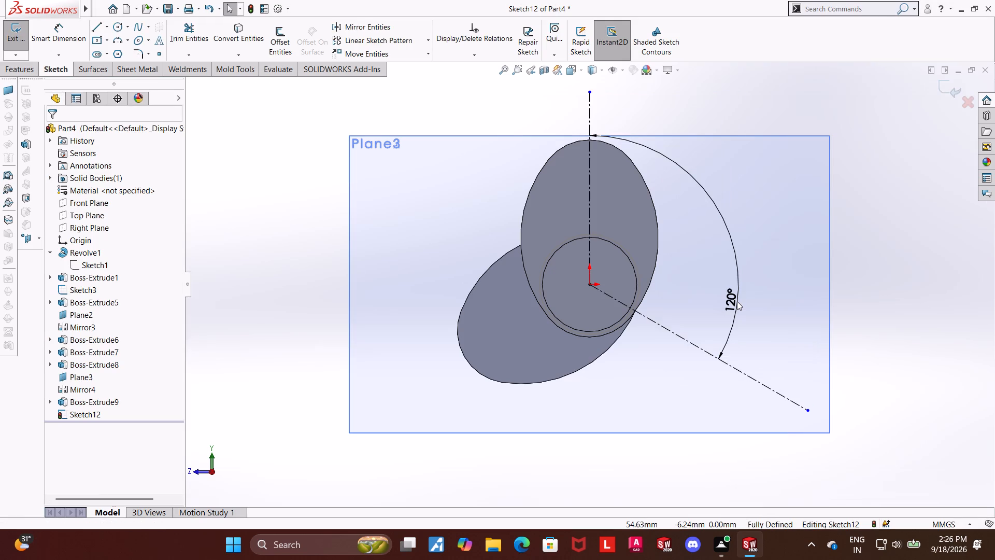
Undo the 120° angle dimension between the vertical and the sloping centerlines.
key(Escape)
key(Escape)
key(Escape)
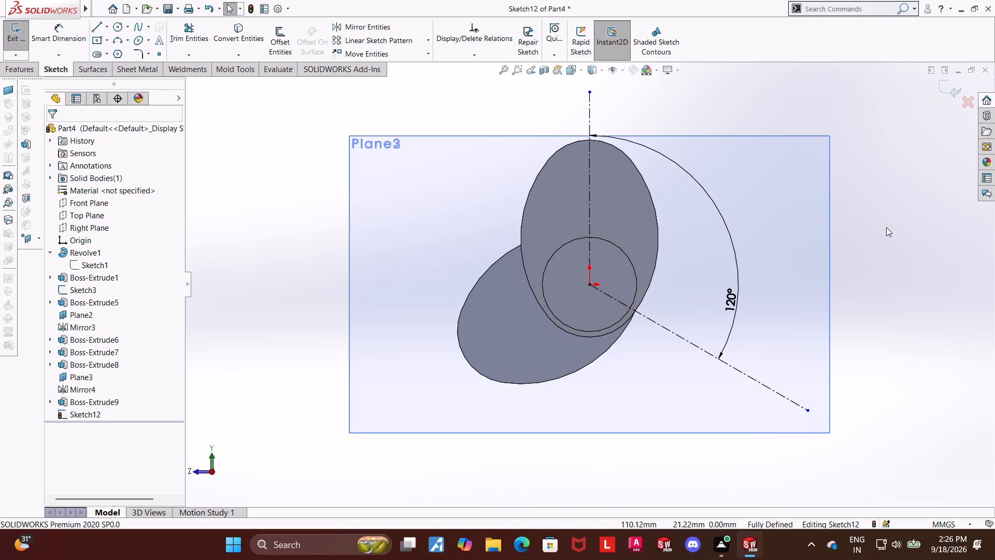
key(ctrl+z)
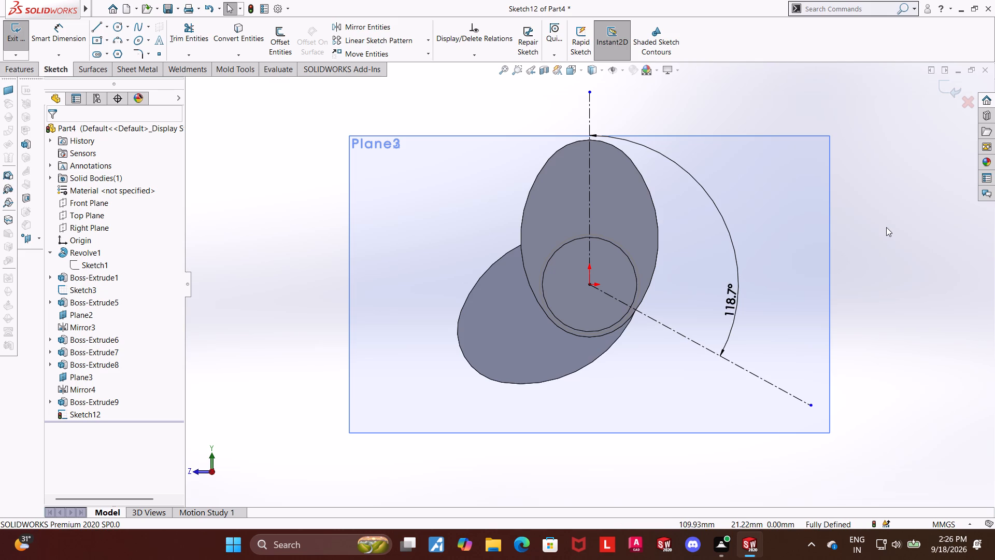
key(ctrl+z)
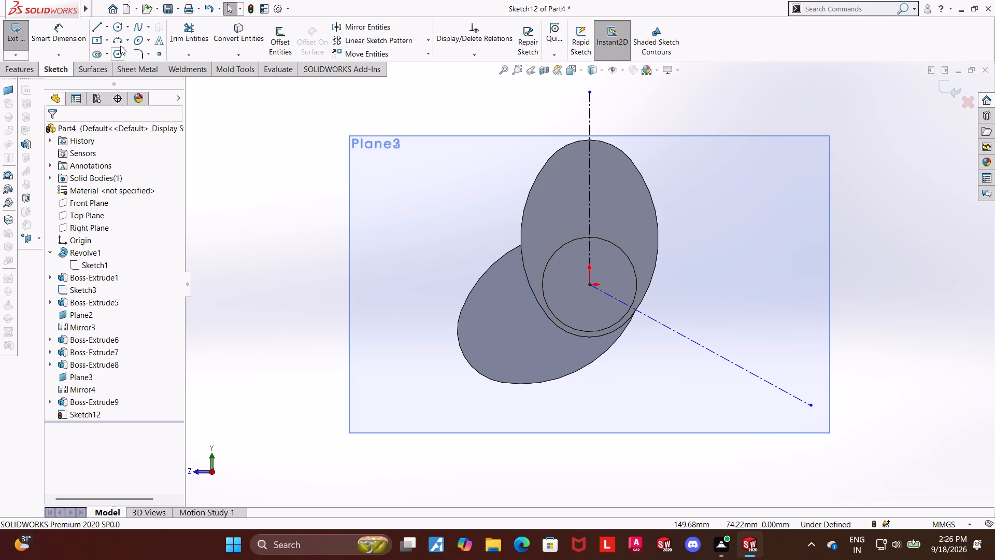
Dimension the angle between the vertical and the sloping centerlines as 120°.
click(66, 31)
click(590, 164)
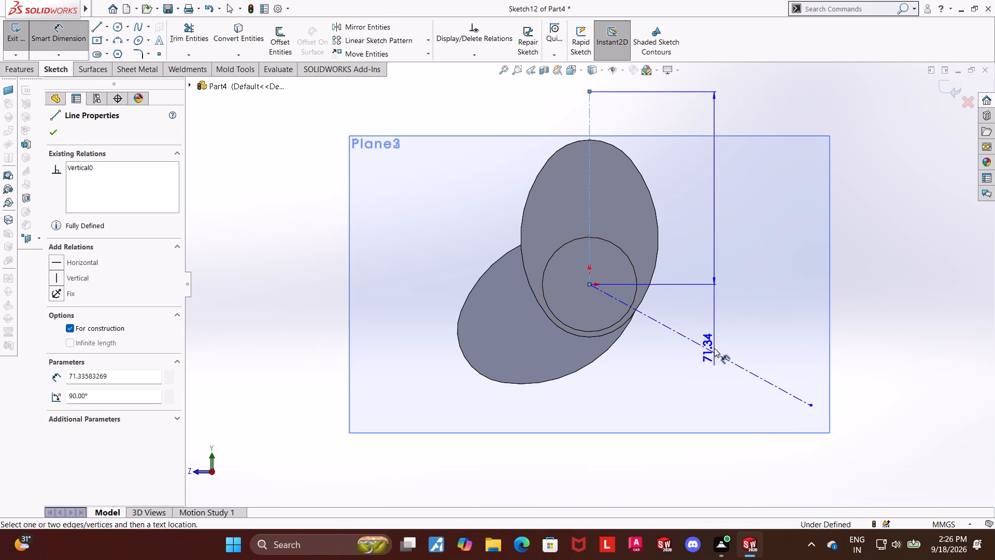
click(712, 353)
click(737, 306)
text(120)
key(Return)
key(Escape)
key(Escape)
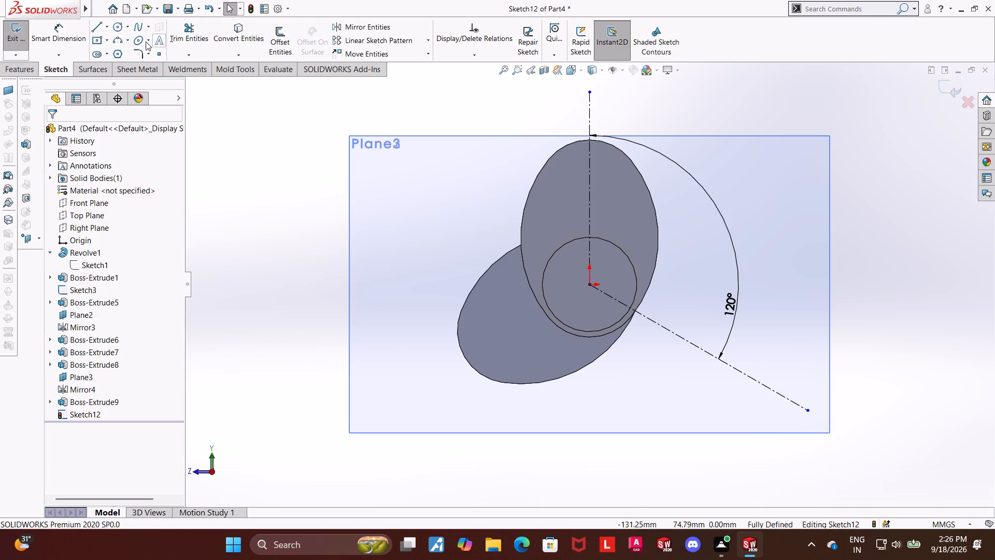
Convert the four outline edges of the upright web into sketch entities, leaving out the web face and the journal circle.
click(236, 34)
click(559, 152)
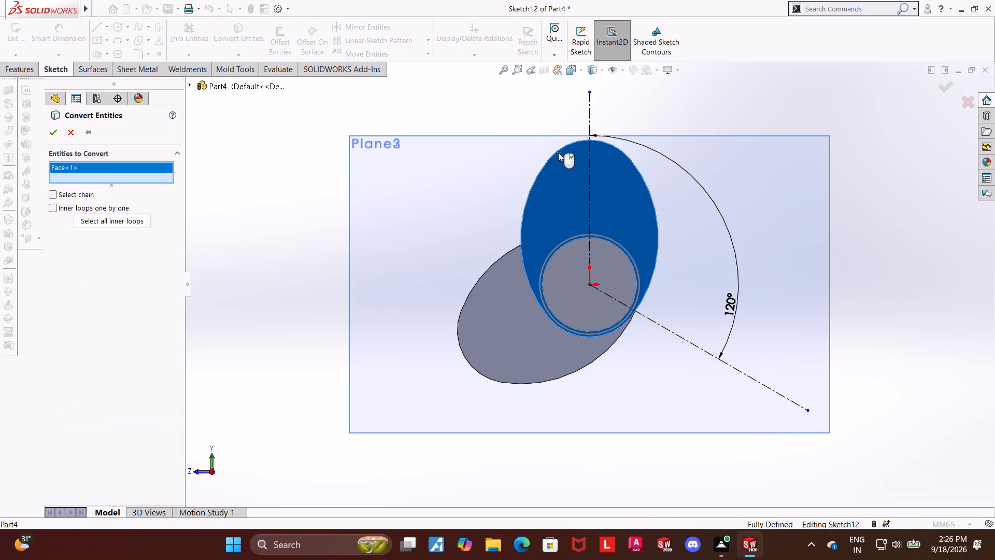
right_click(108, 178)
click(128, 180)
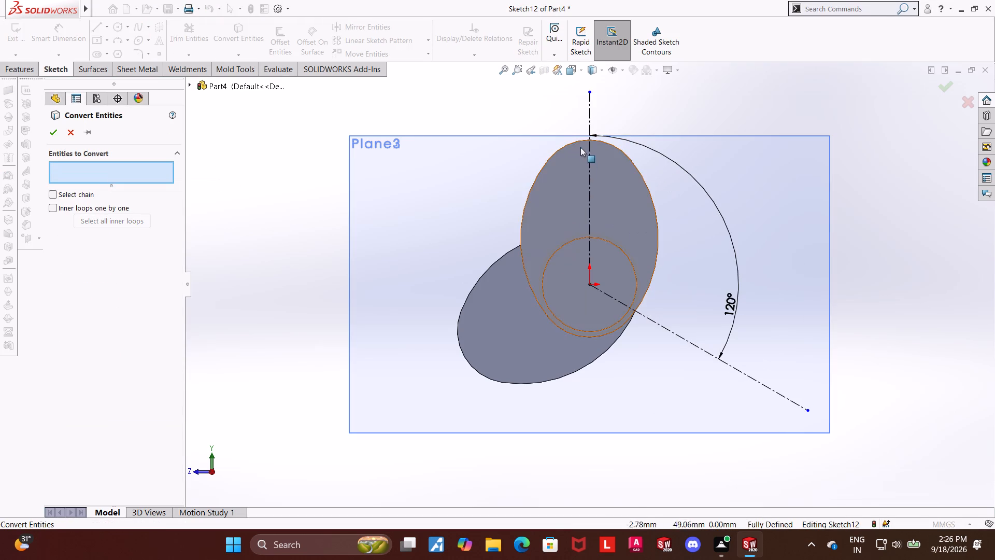
click(578, 141)
click(535, 181)
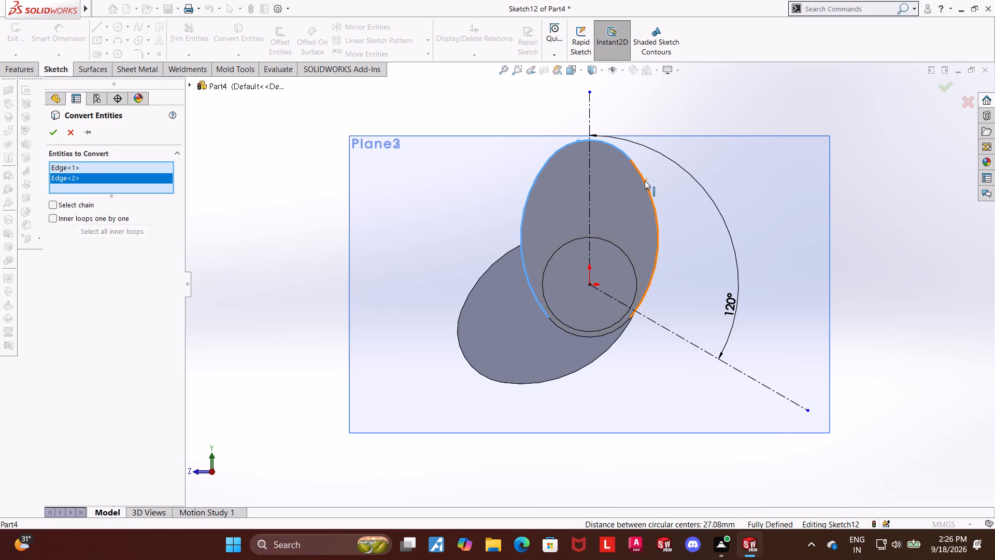
click(645, 180)
scroll(599, 335, down, 3)
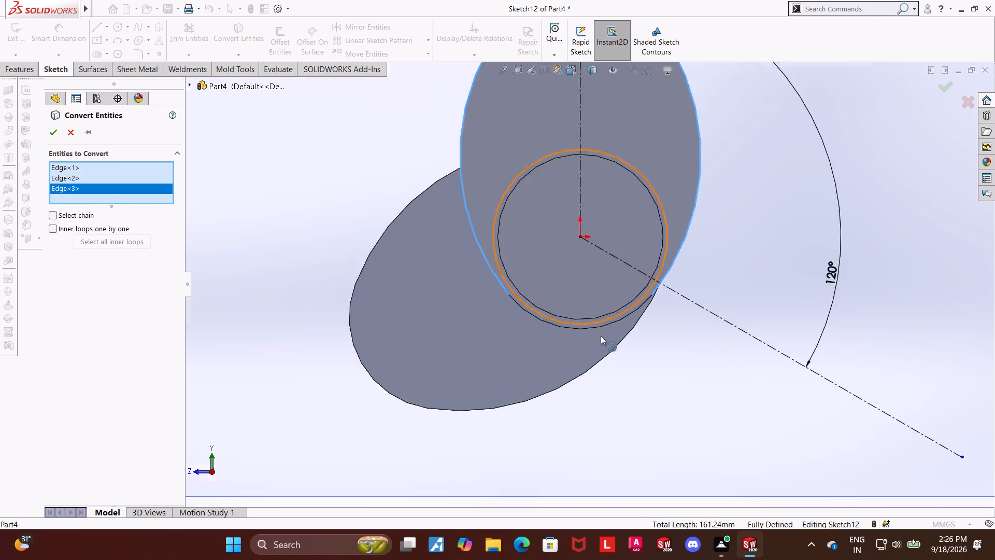
scroll(601, 335, down, 2)
scroll(633, 302, down, 2)
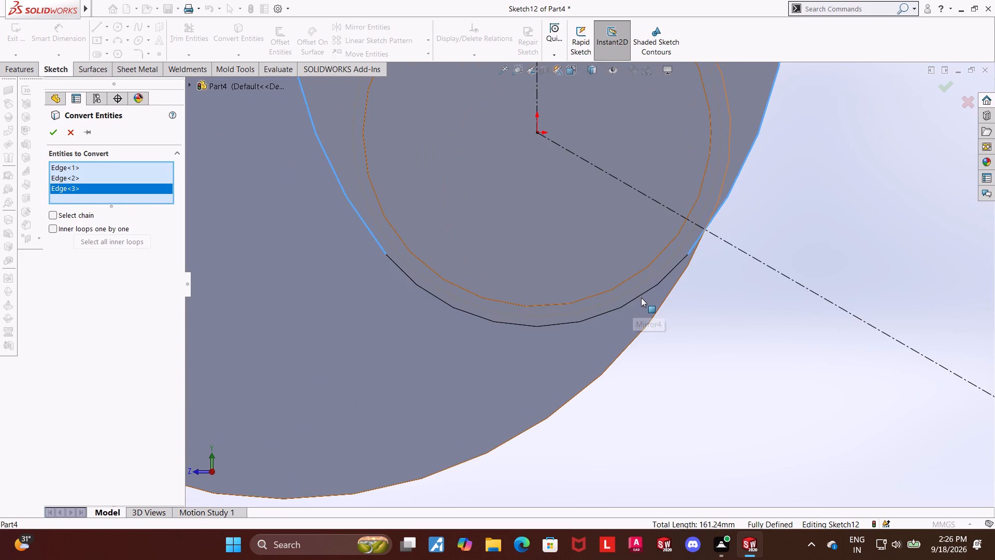
click(641, 296)
scroll(638, 296, up, 10)
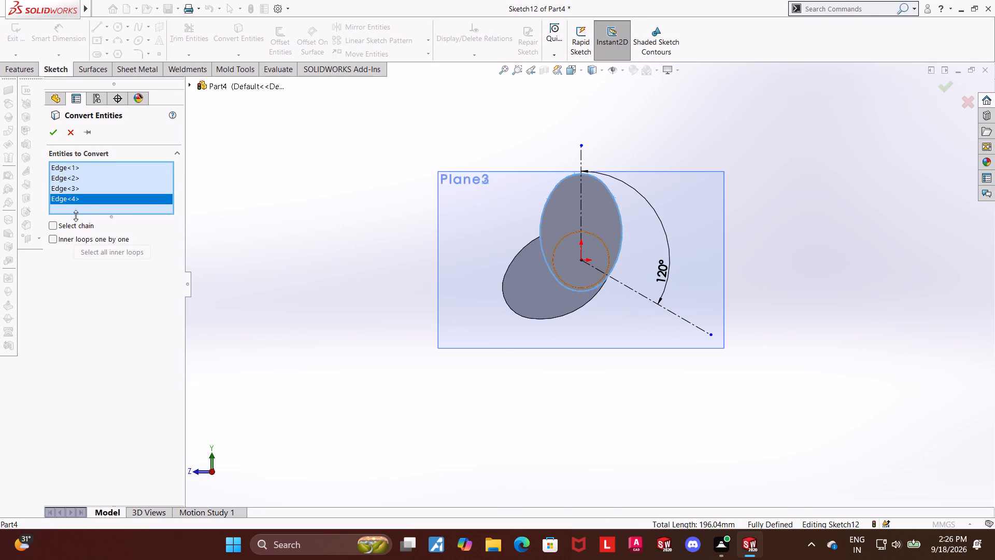
click(58, 134)
Rotate the four converted web arcs 240° about the origin so the outline lines up with the sloping centerline.
scroll(632, 213, down, 4)
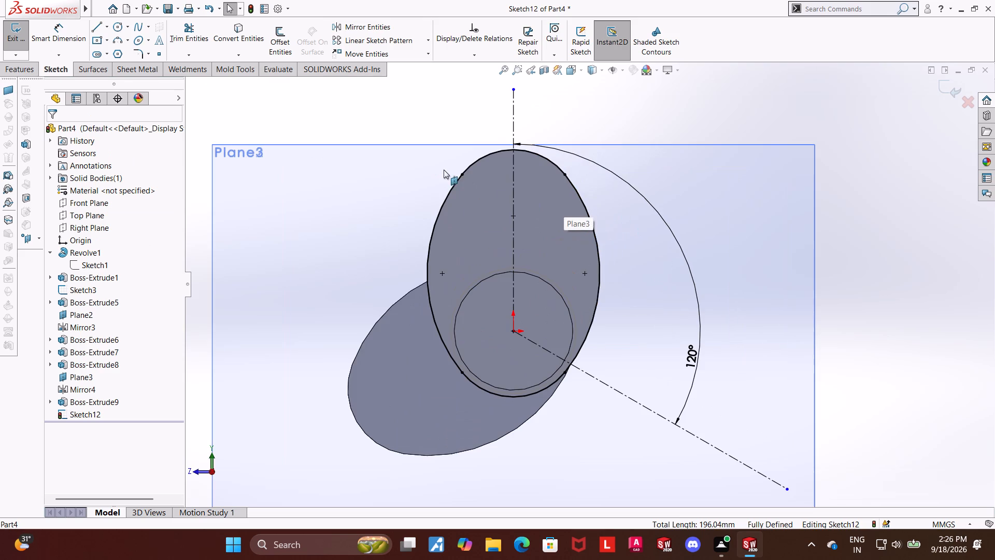
middle_drag(220, 278, 240, 282)
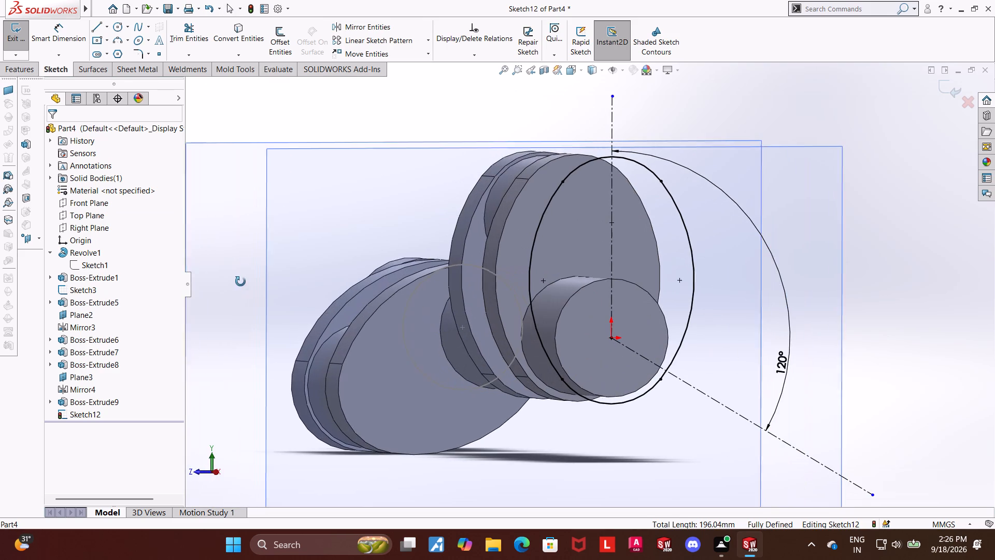
middle_drag(240, 282, 241, 282)
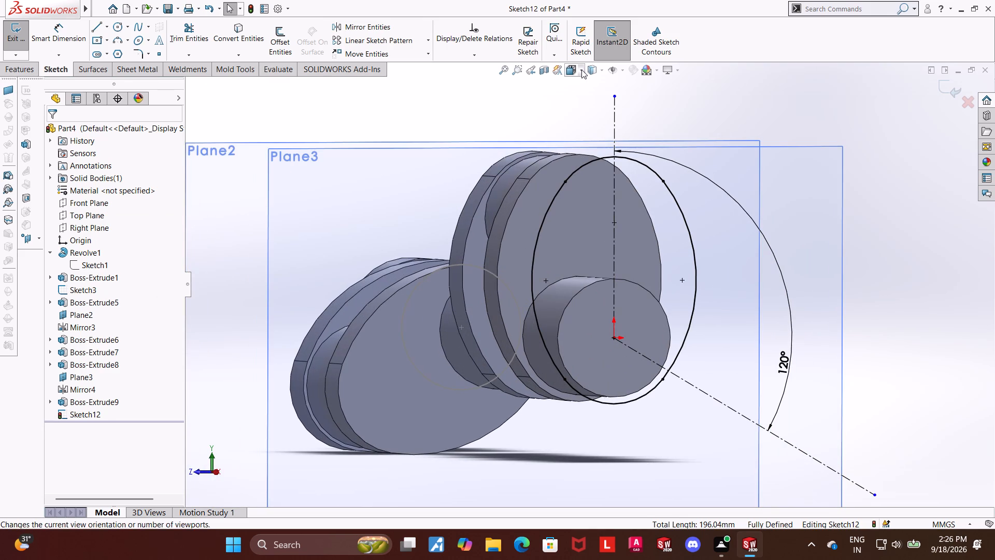
click(580, 69)
click(559, 319)
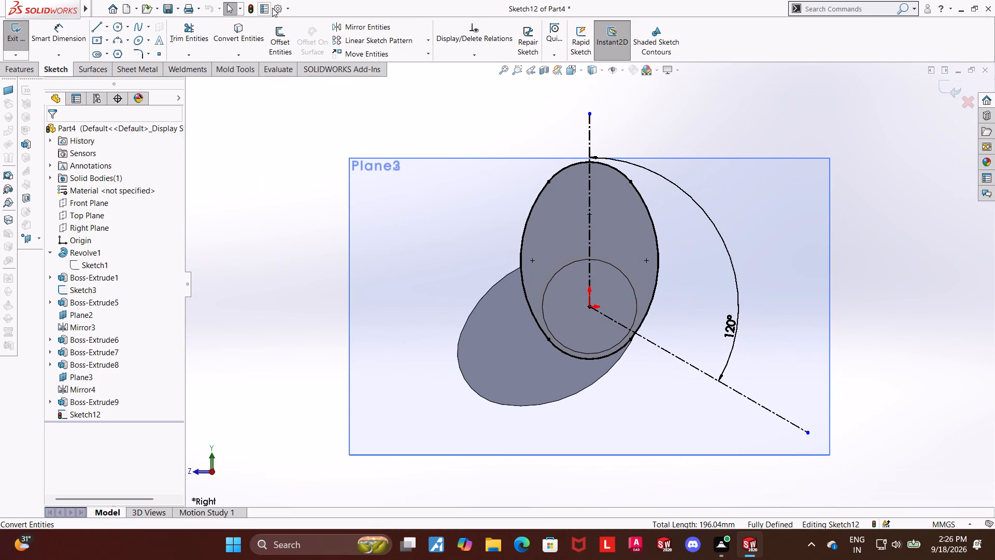
click(372, 56)
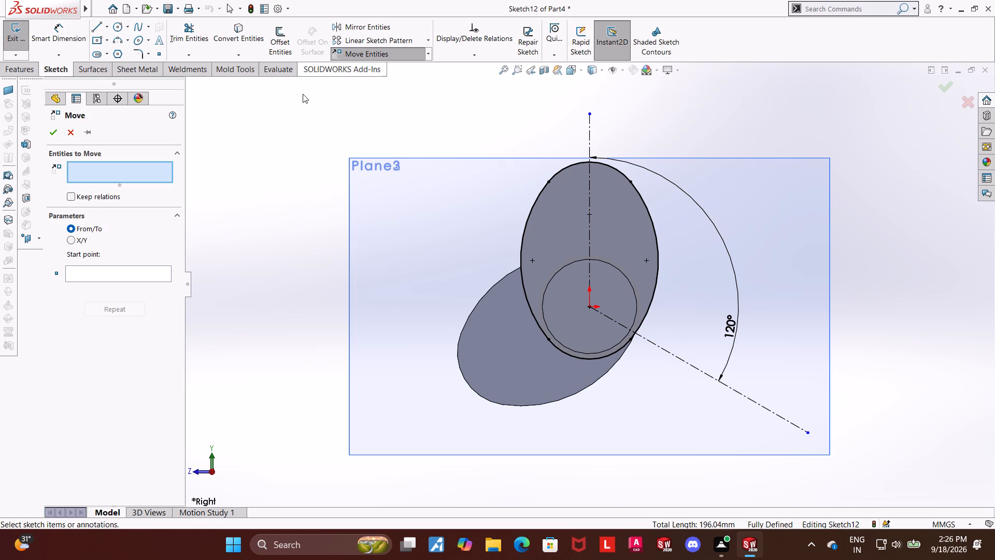
click(75, 131)
click(429, 56)
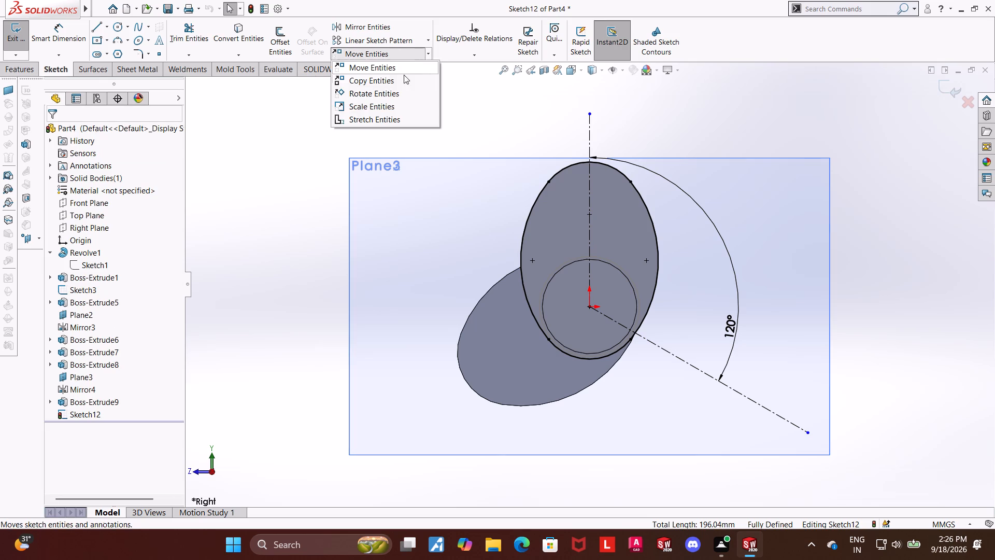
click(374, 93)
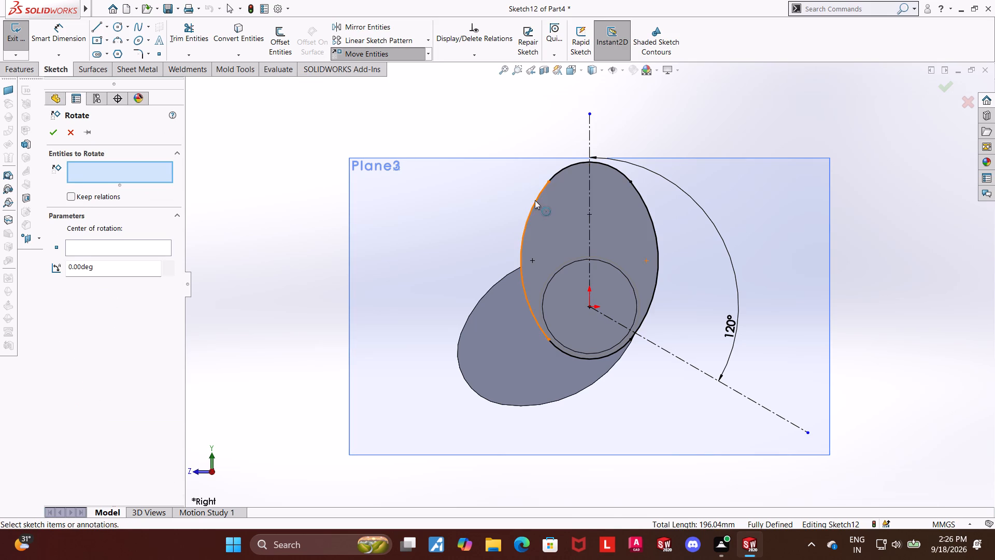
click(535, 200)
click(573, 162)
click(645, 201)
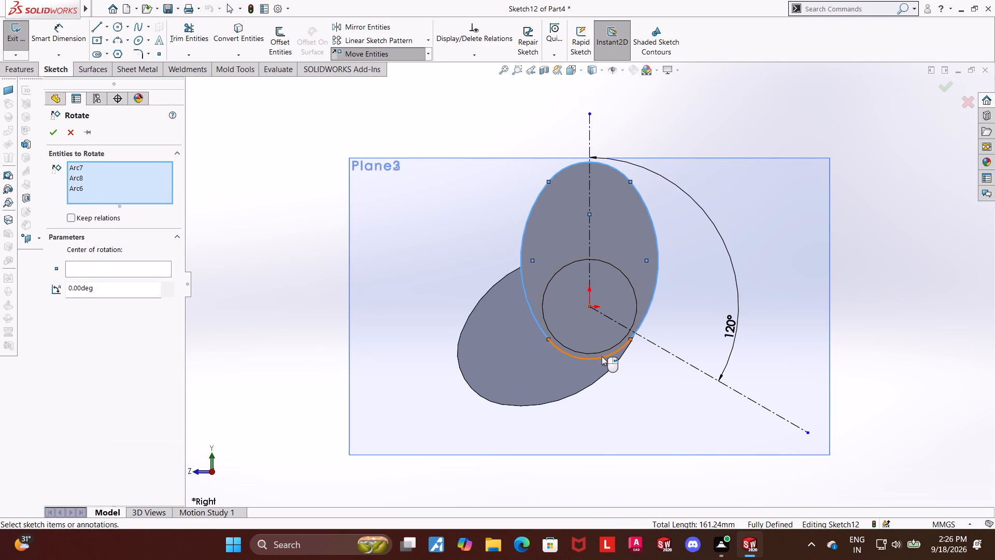
click(602, 356)
click(77, 284)
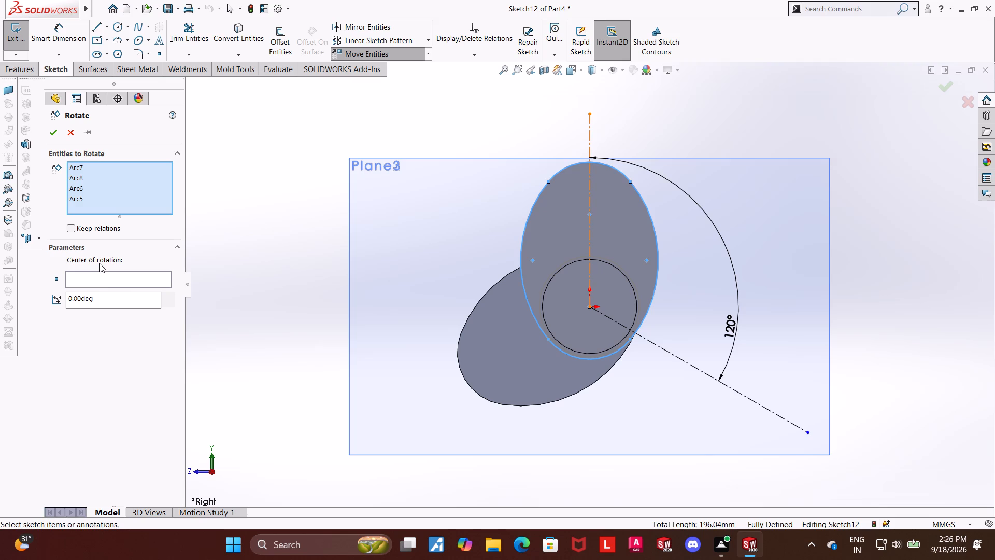
click(104, 273)
click(590, 306)
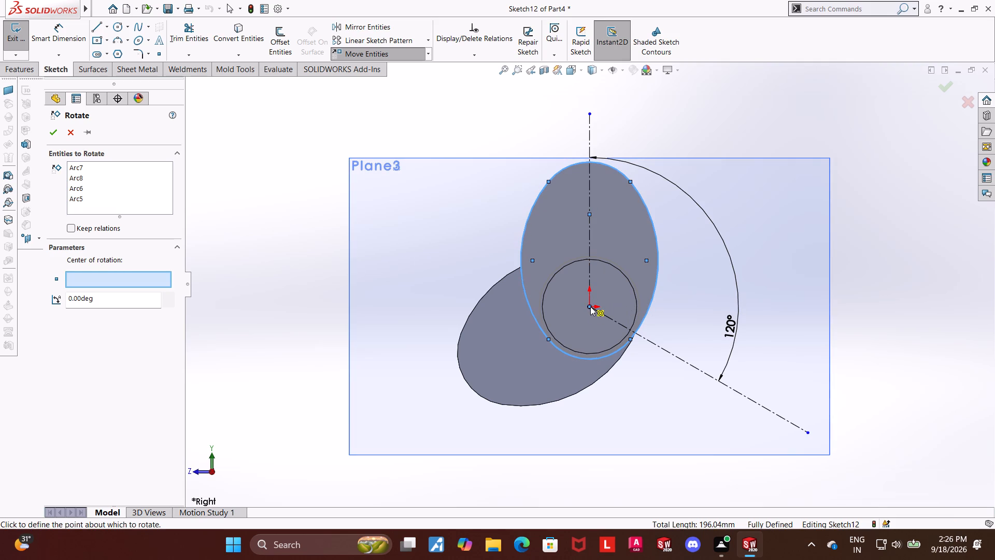
text(120)
key(Return)
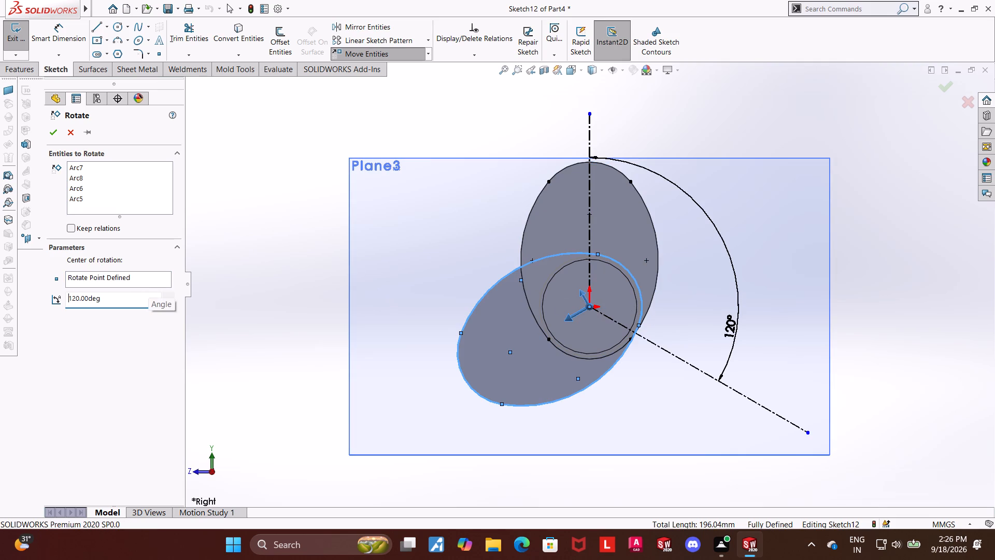
drag(131, 298, 40, 295)
text(240)
key(Return)
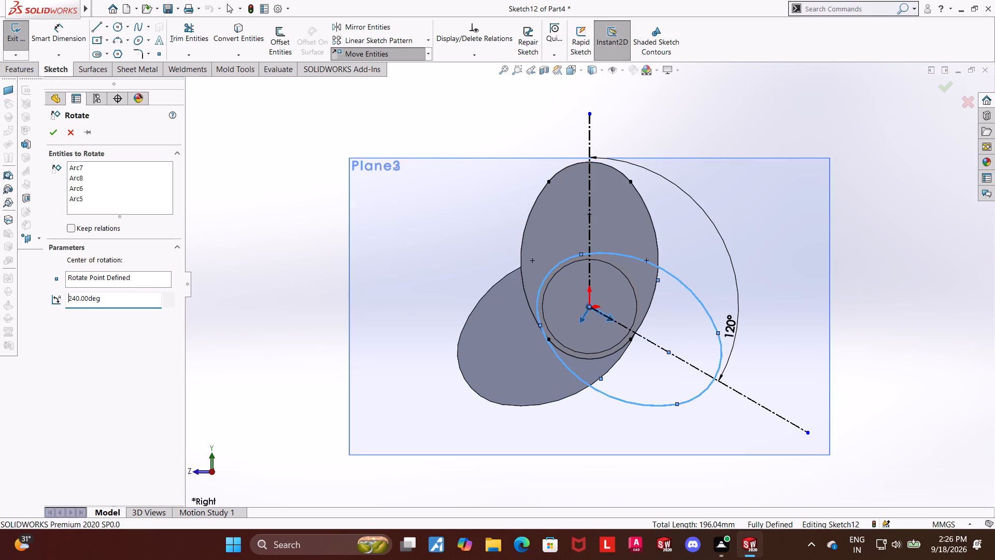
click(48, 134)
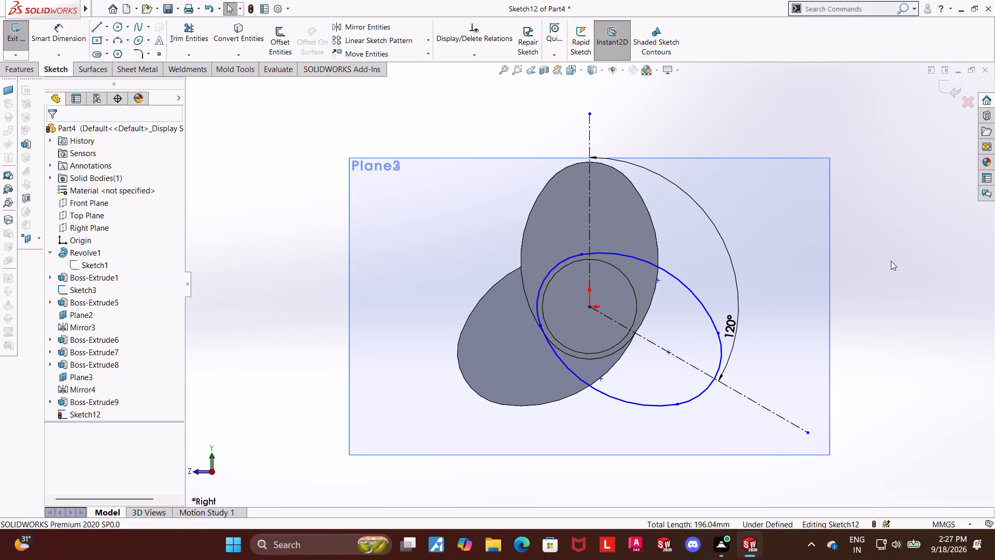
Exit the sketch and extrude the rotated web outline 13 mm outward from the journal, merged with the body.
scroll(891, 261, up, 2)
middle_drag(865, 287, 897, 291)
click(948, 87)
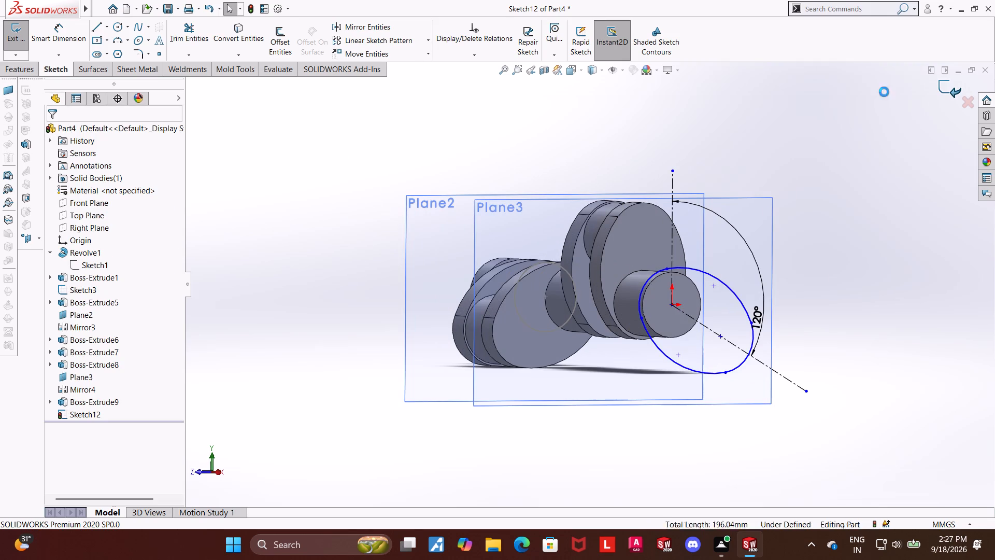
click(21, 39)
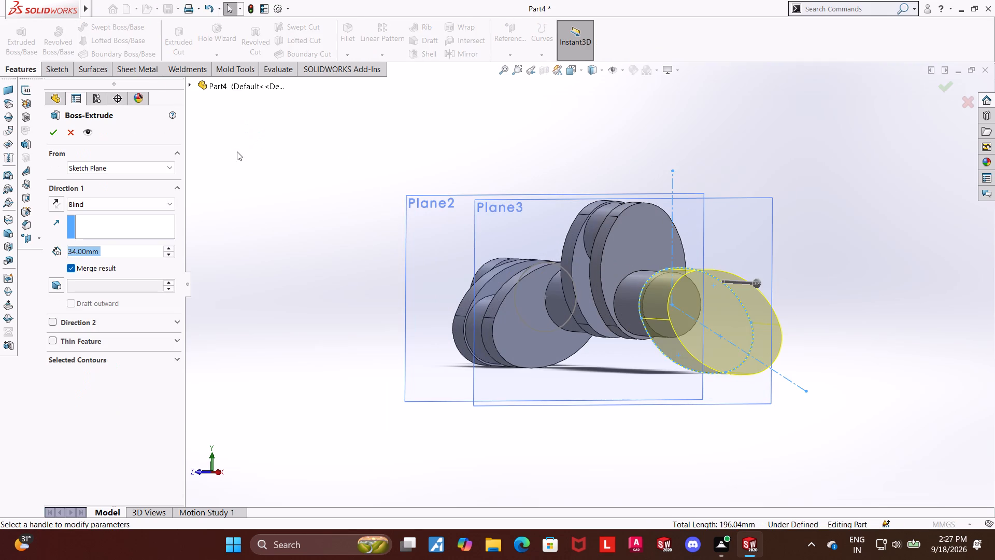
text(13)
key(Return)
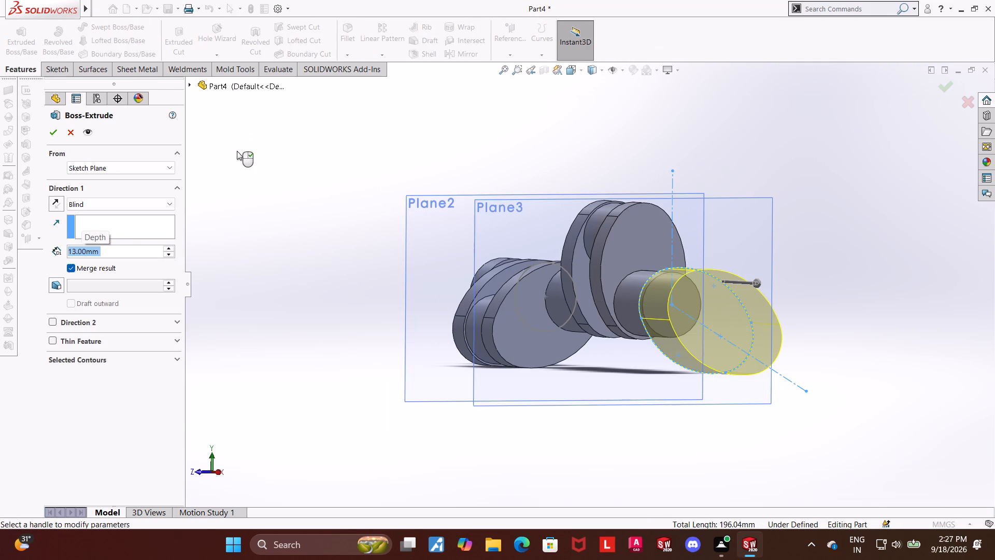
double_click(49, 142)
click(177, 247)
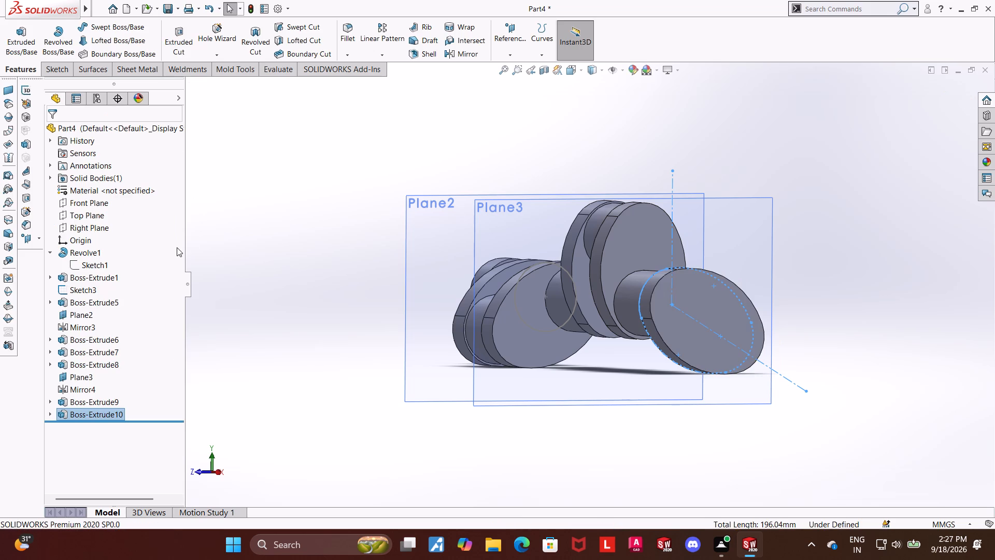
Start a sketch on the new web's outer face and draw a circle near its far end, centred about 41 mm from the origin.
middle_drag(842, 275, 867, 276)
click(883, 289)
scroll(857, 303, up, 1)
middle_drag(857, 303, 852, 312)
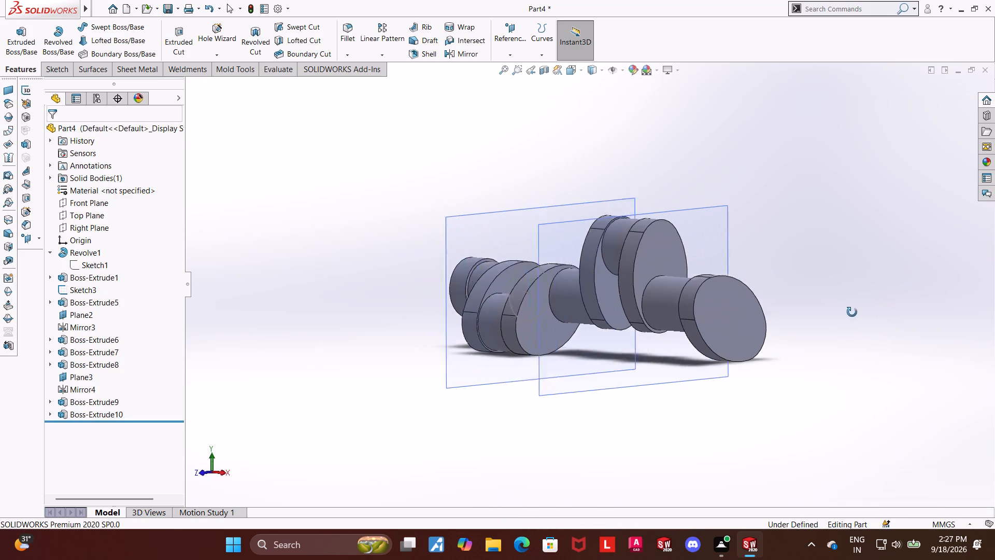
middle_drag(852, 312, 838, 309)
middle_drag(824, 300, 812, 302)
scroll(811, 303, up, 3)
click(642, 310)
click(692, 280)
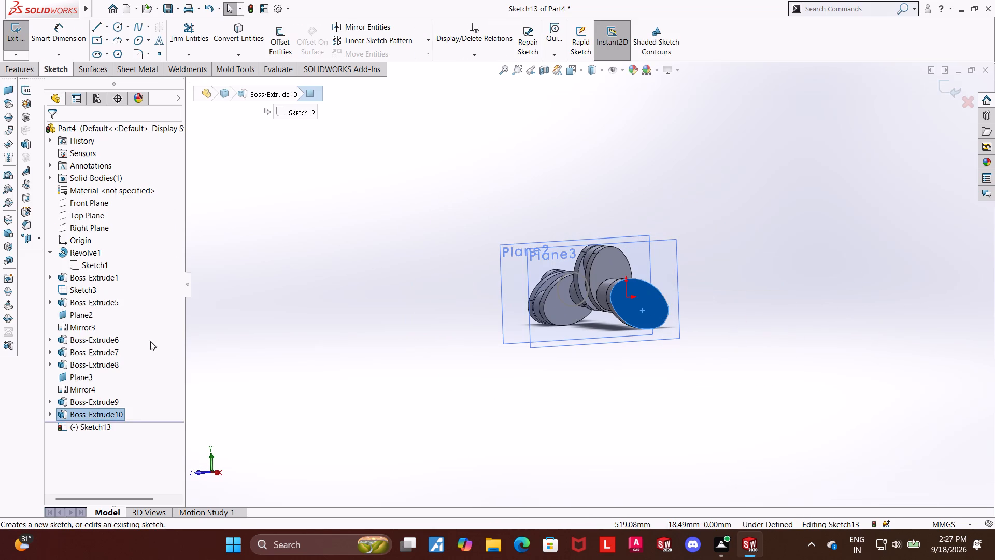
click(101, 429)
click(126, 413)
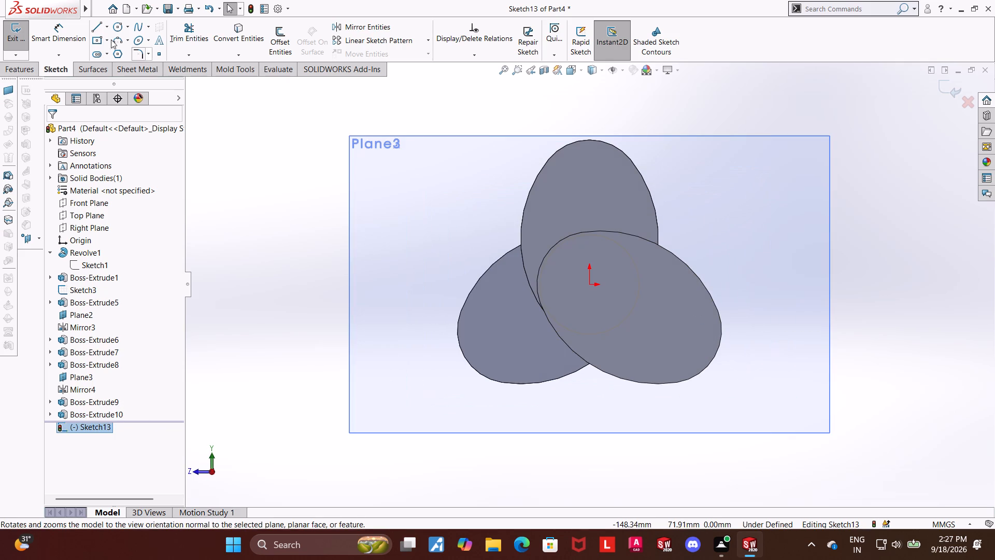
click(117, 28)
click(685, 342)
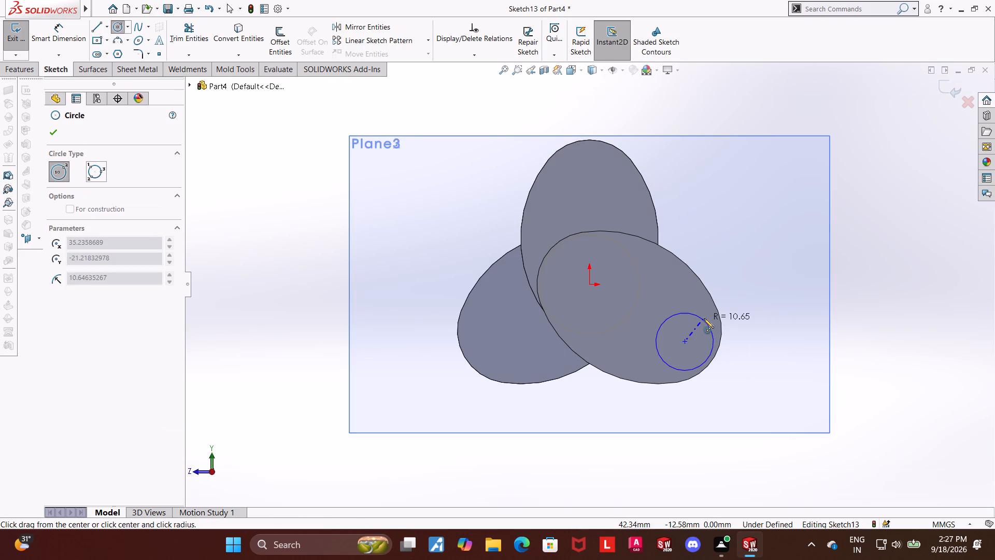
click(703, 310)
key(Escape)
key(Escape)
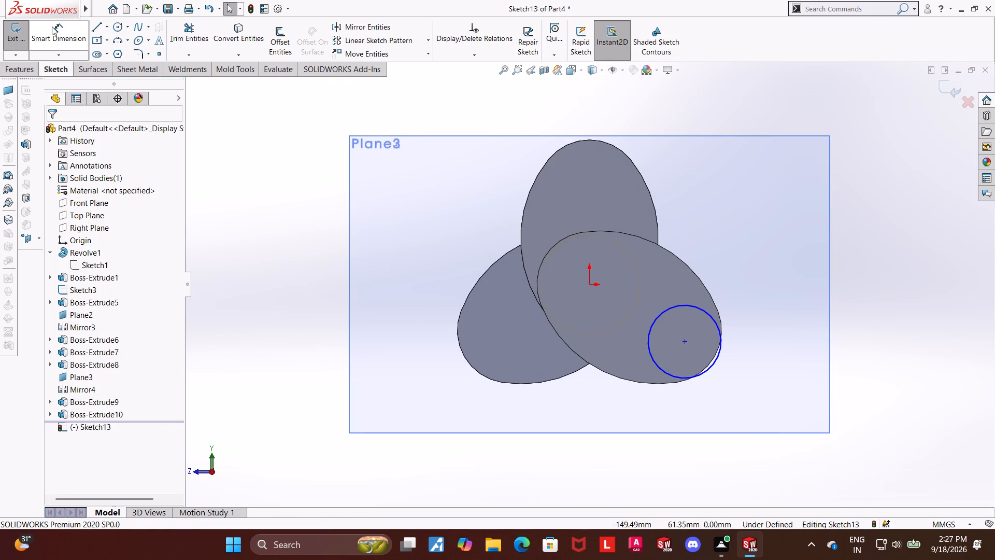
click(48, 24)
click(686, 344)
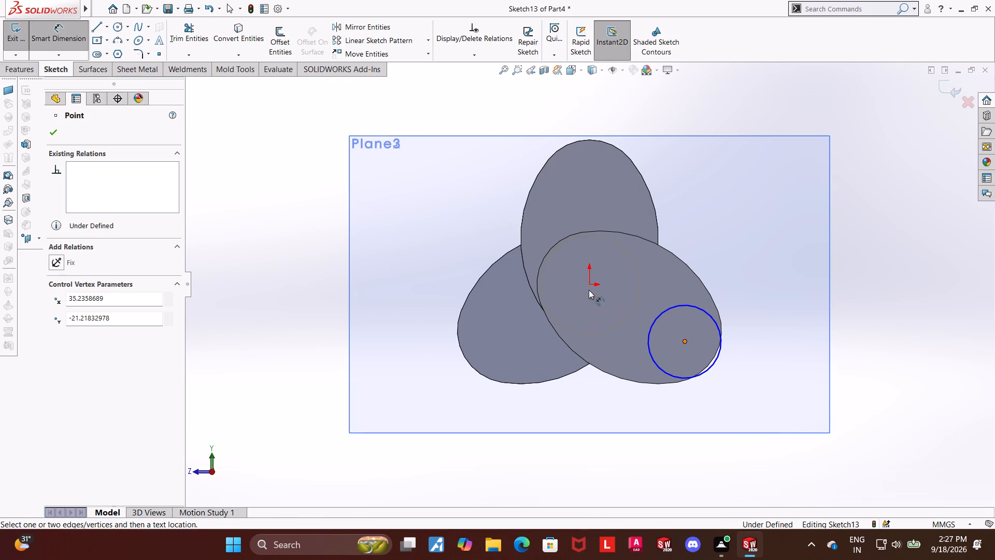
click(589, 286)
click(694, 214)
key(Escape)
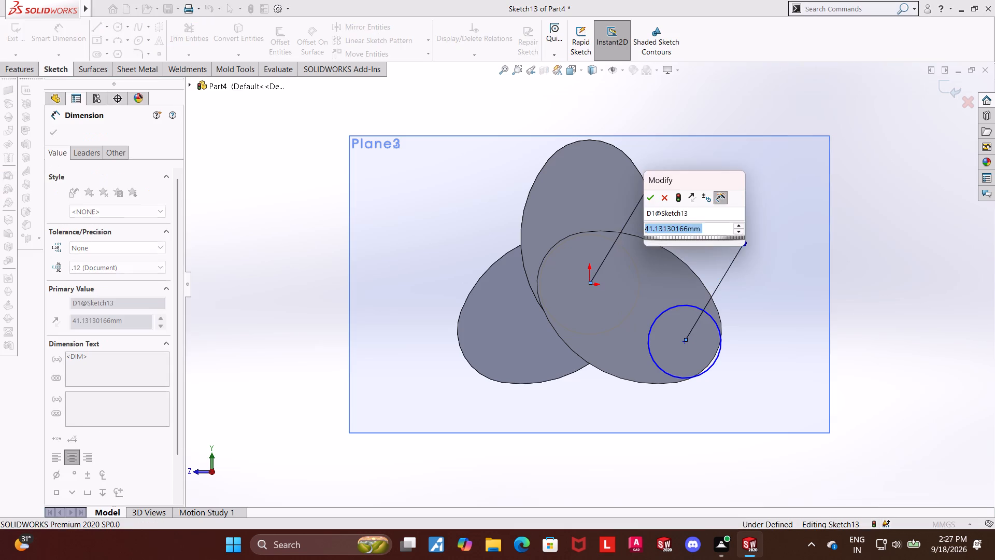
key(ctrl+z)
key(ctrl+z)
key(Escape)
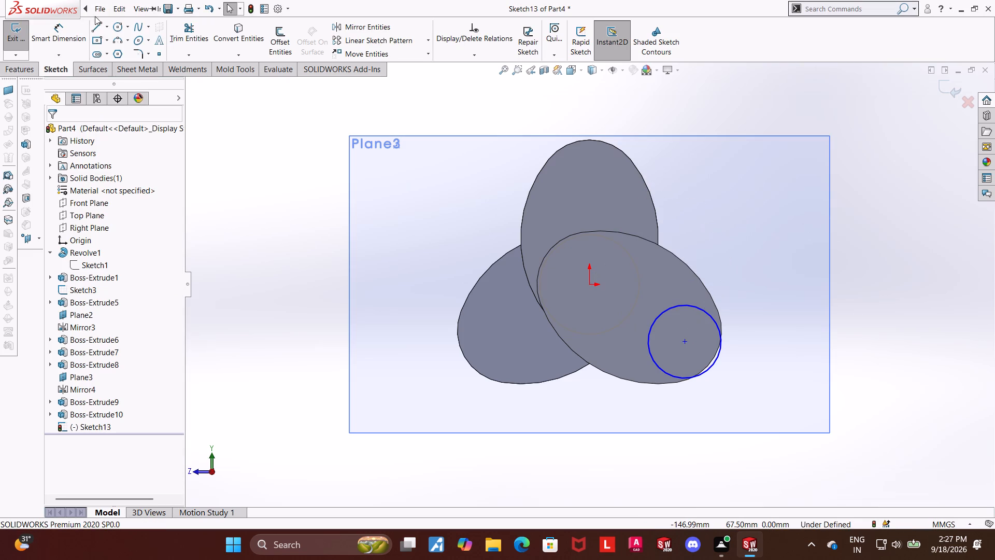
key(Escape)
Draw a centerline from the origin to the centre of the circle on the new web.
click(109, 29)
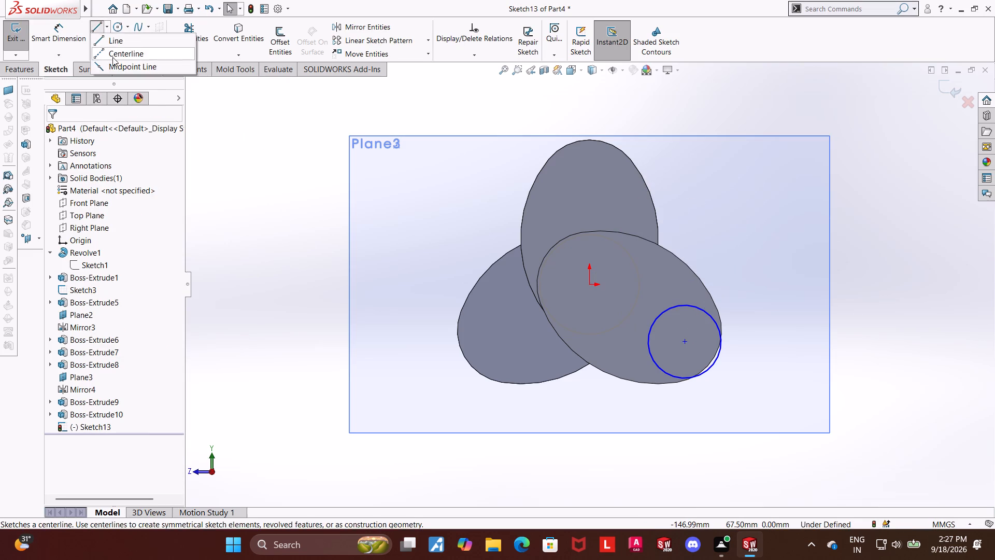
click(112, 57)
click(590, 285)
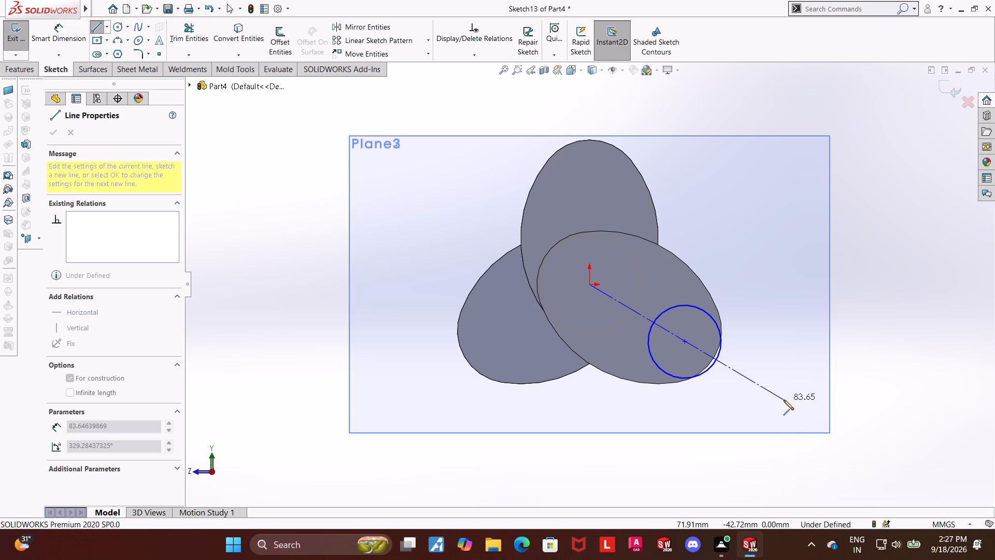
click(686, 343)
key(Escape)
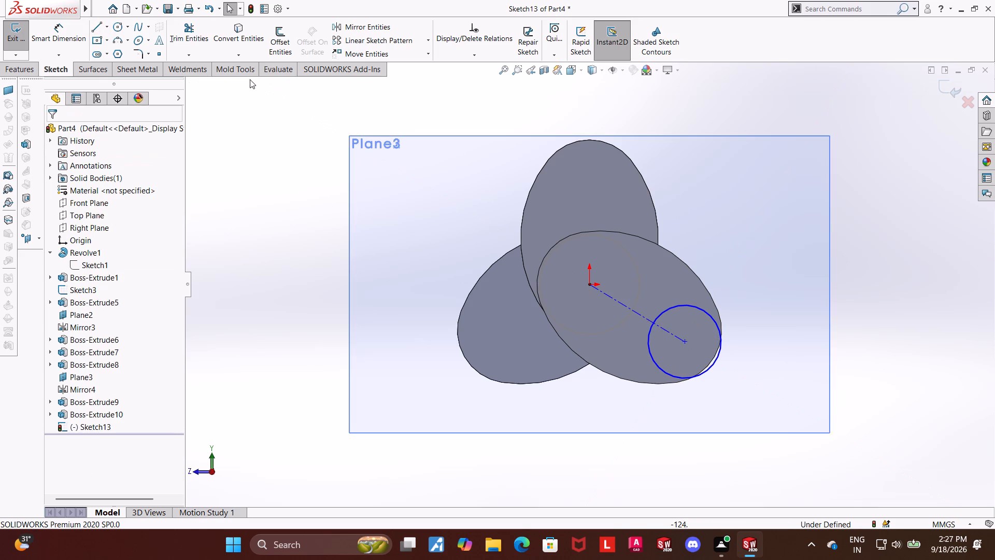
key(Escape)
key(Escape)
Draw a vertical centerline about 69 mm long upward from the origin.
click(110, 25)
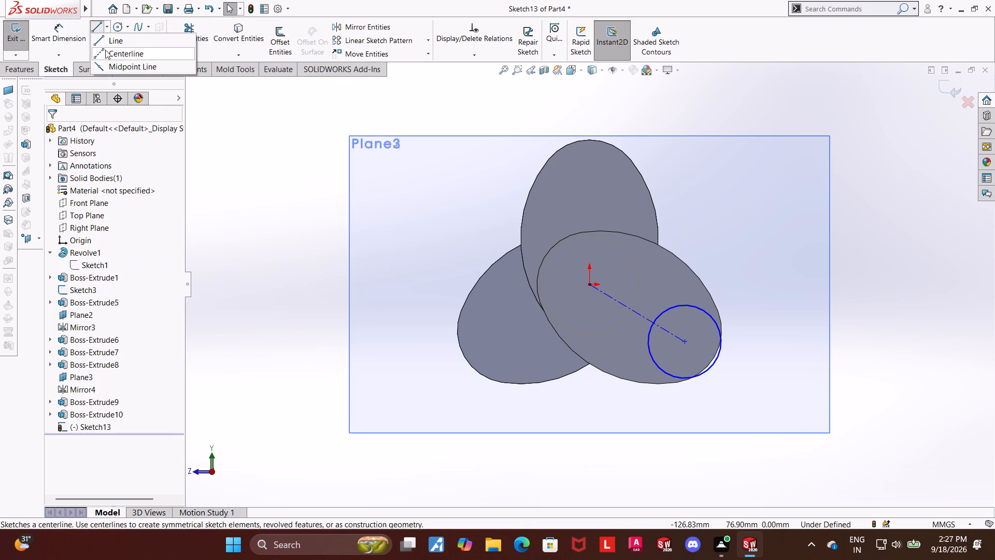
click(105, 50)
click(589, 284)
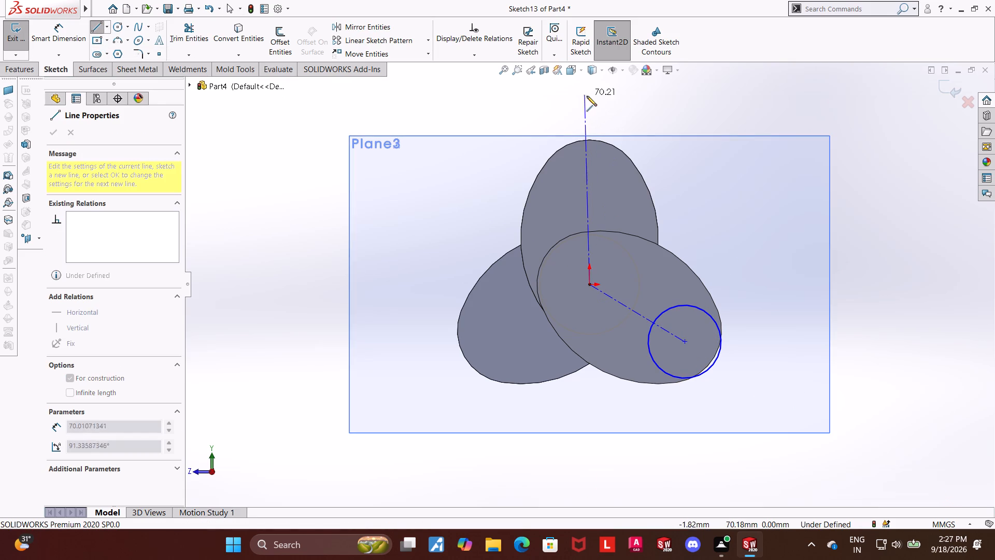
click(588, 97)
key(Escape)
key(Escape)
key(Escape)
Dimension the angle between the vertical centerline and the sloping centerline as 120°.
click(74, 35)
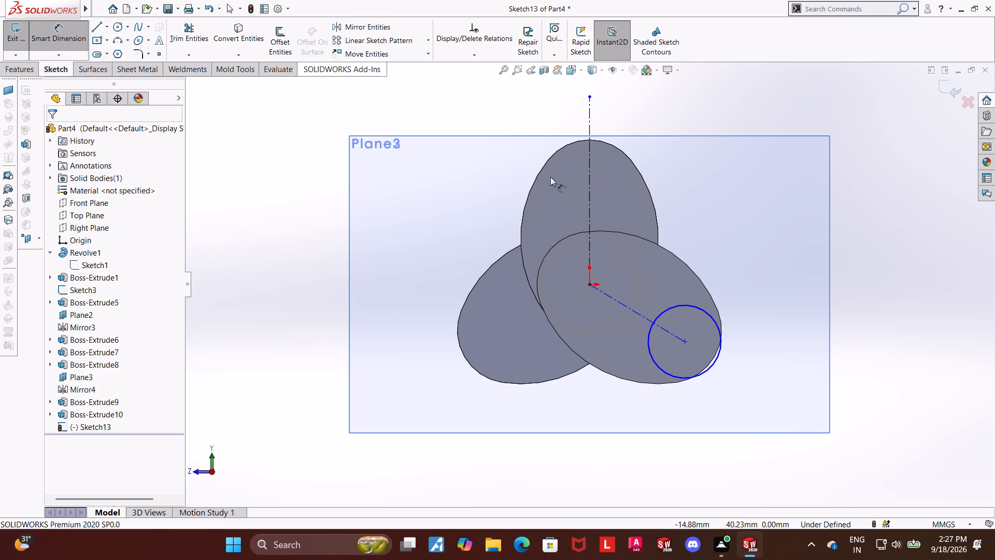
click(593, 192)
click(592, 193)
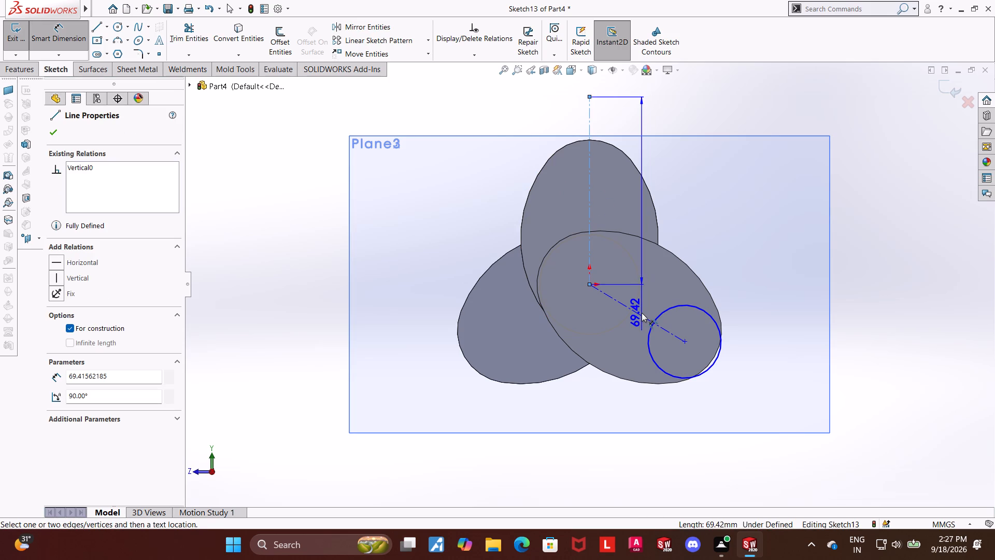
click(640, 315)
click(724, 223)
text(120)
key(Return)
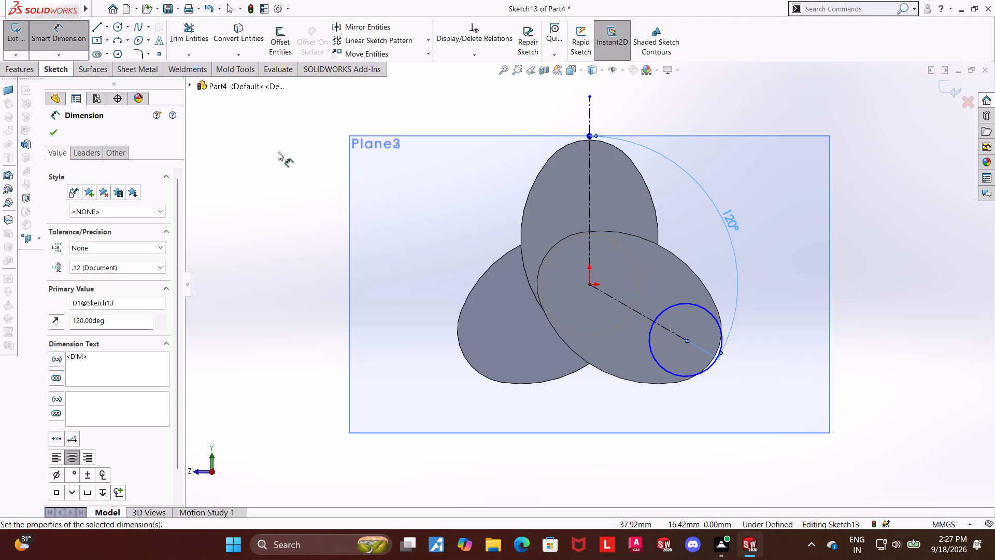
Dimension the crankpin circle's diameter as 37 mm.
click(73, 33)
click(671, 305)
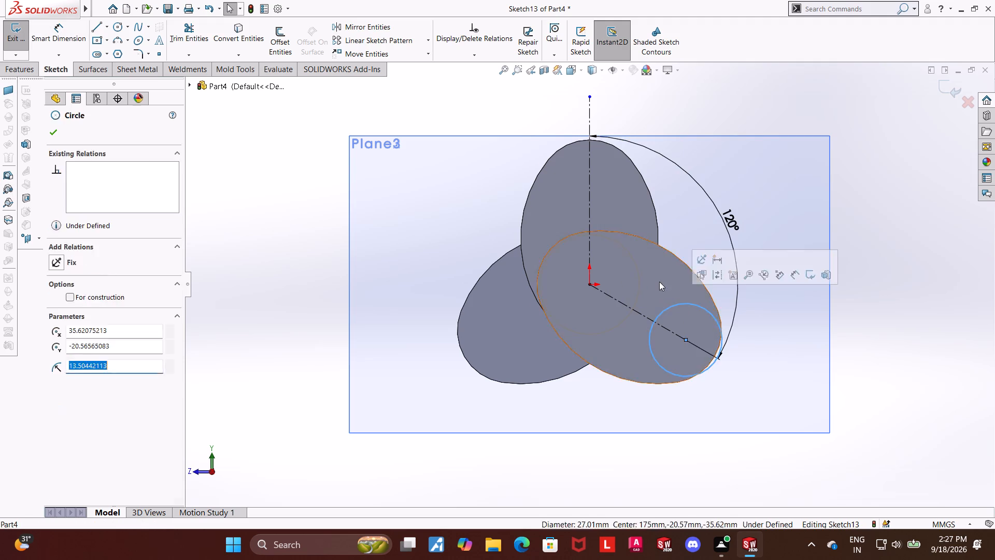
click(659, 282)
key(Escape)
key(Escape)
click(56, 38)
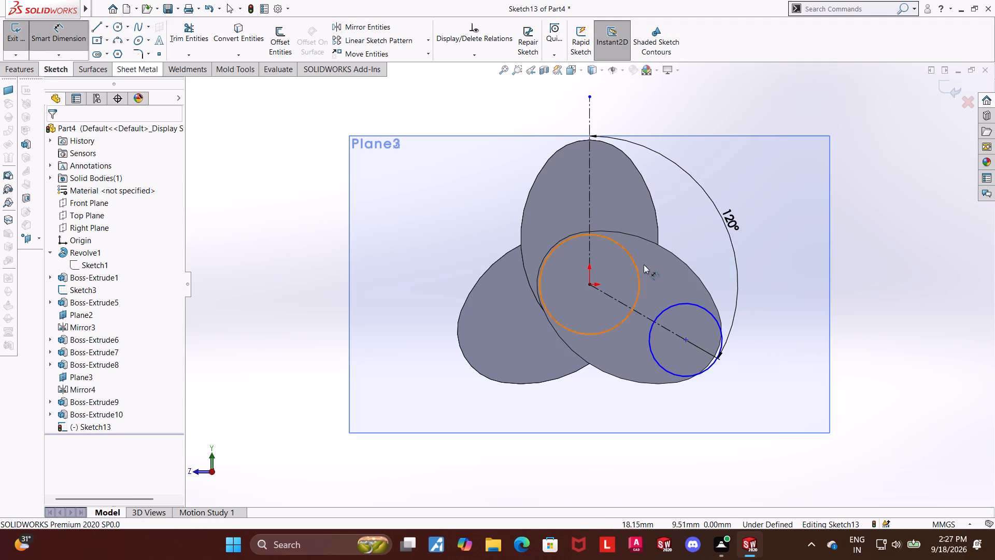
click(684, 303)
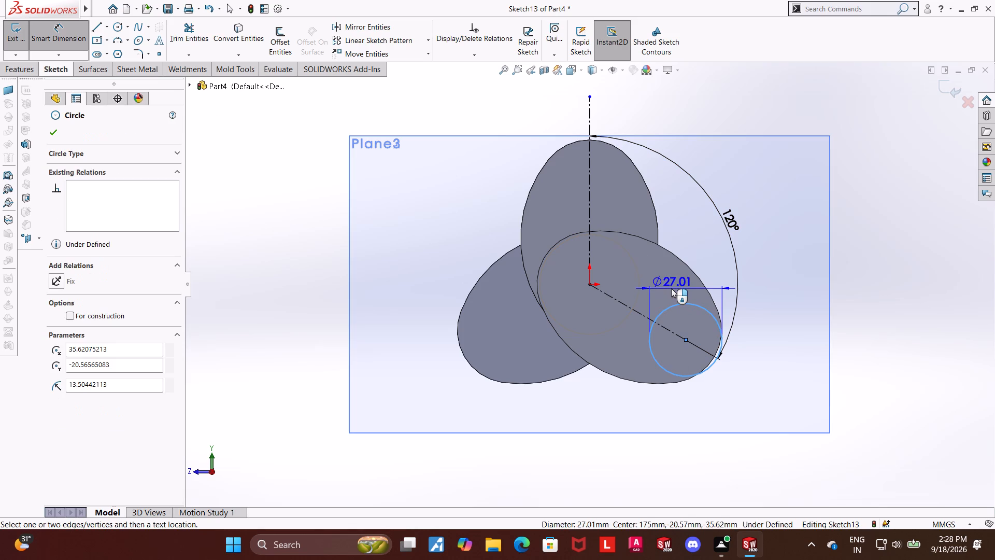
click(671, 288)
text(37)
key(Return)
key(Escape)
key(Escape)
Dimension the aligned distance from the origin to the crankpin circle's centre as 34 mm.
click(74, 35)
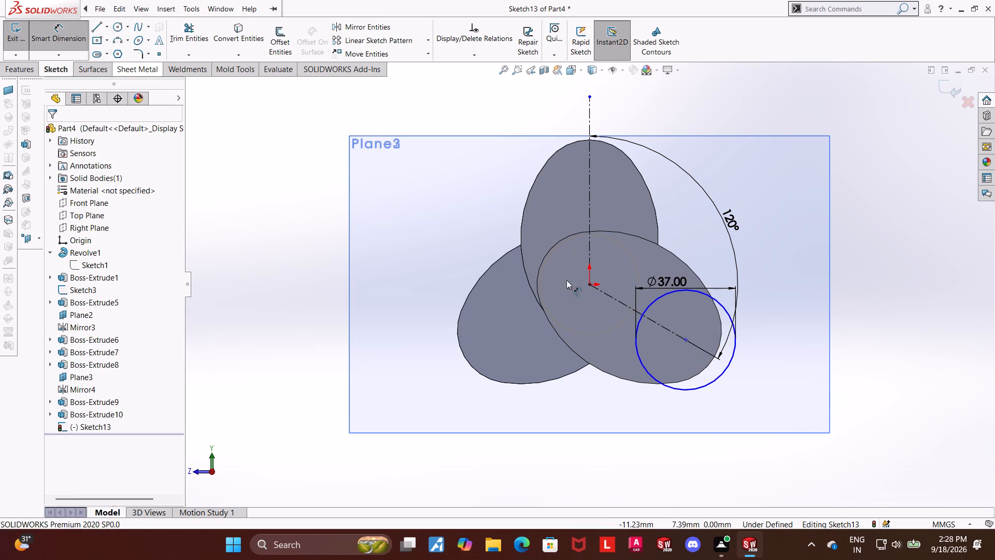
click(590, 285)
click(686, 340)
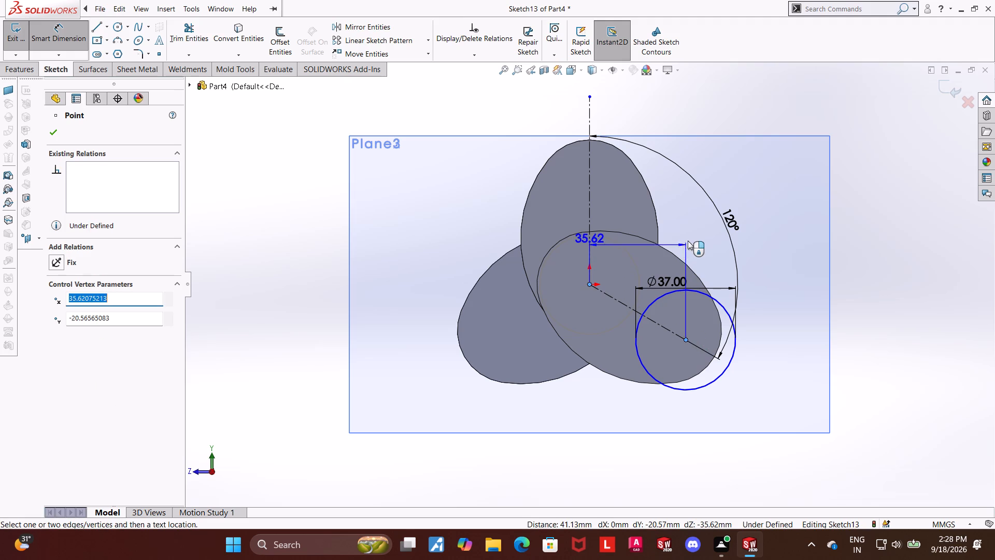
click(704, 239)
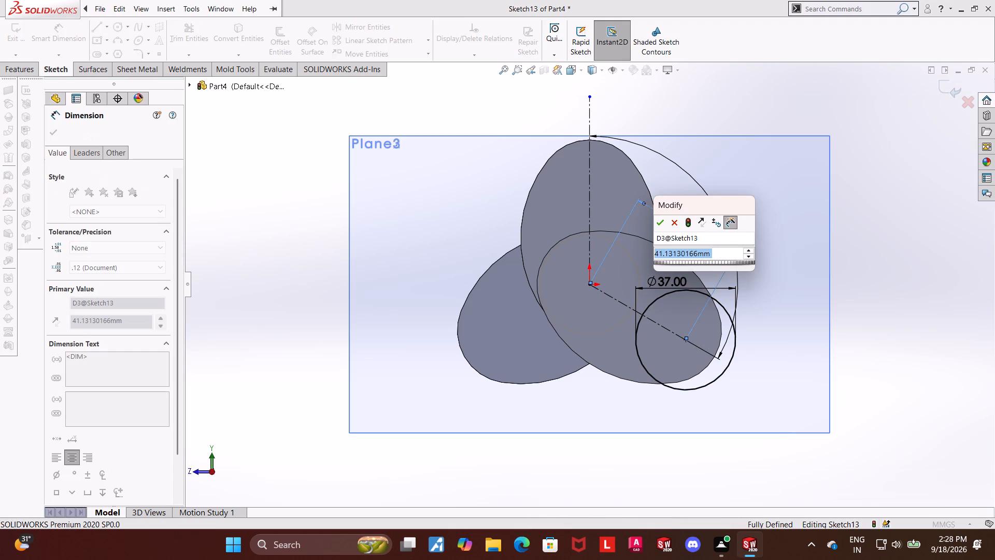
text(34)
key(Return)
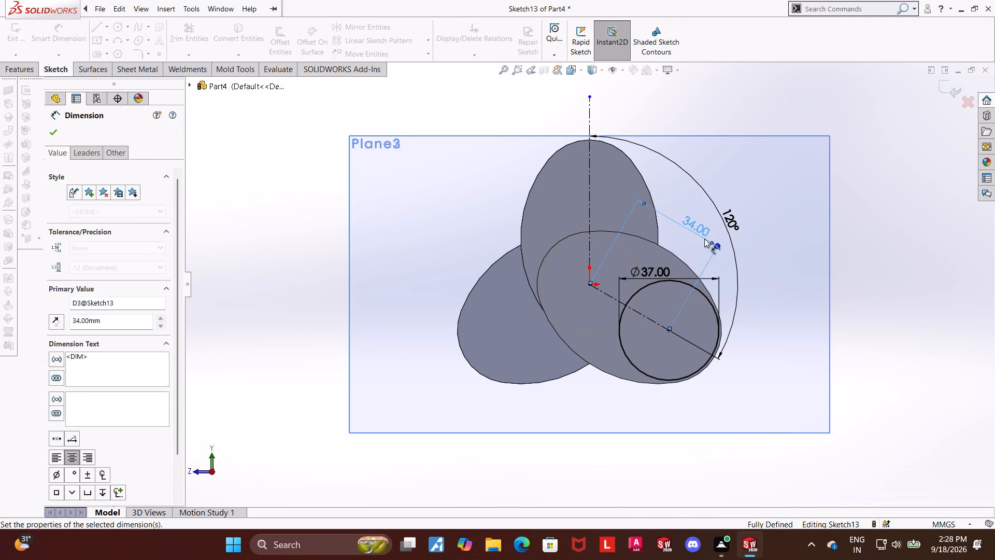
key(Escape)
key(Escape)
Exit the sketch and extrude the crankpin circle 21 mm outward from the web face, merged with the body.
click(947, 92)
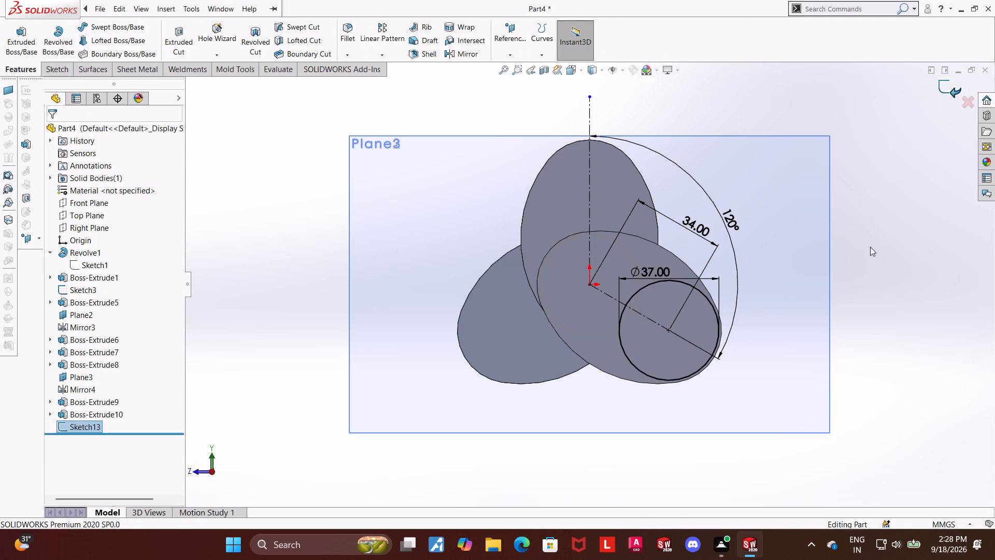
scroll(869, 247, up, 3)
middle_drag(821, 278, 854, 286)
click(39, 43)
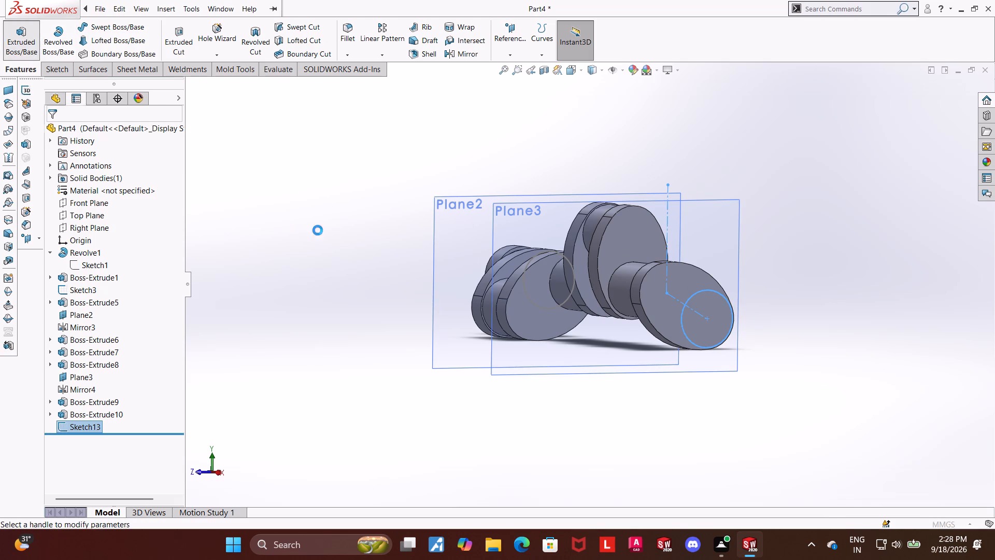
scroll(798, 303, down, 2)
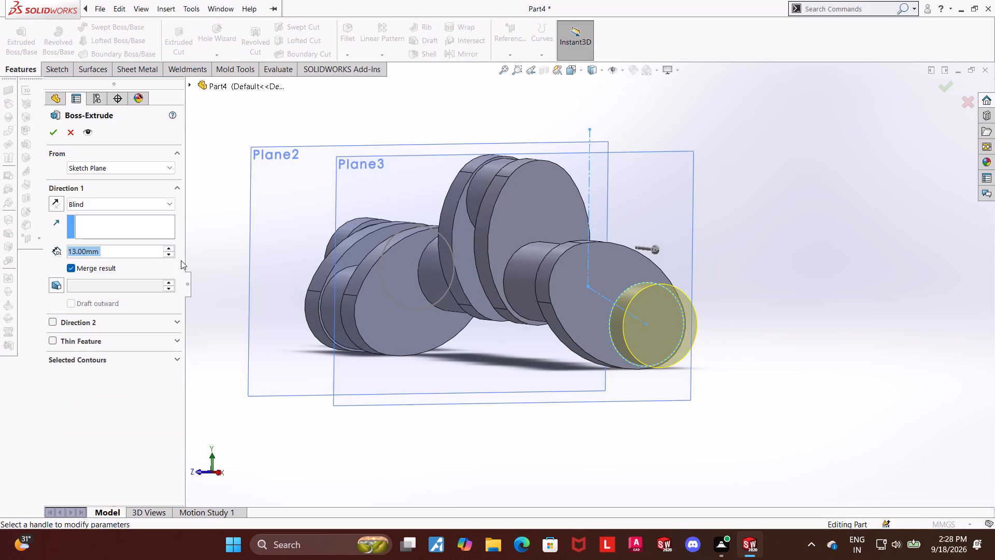
text(21)
key(Return)
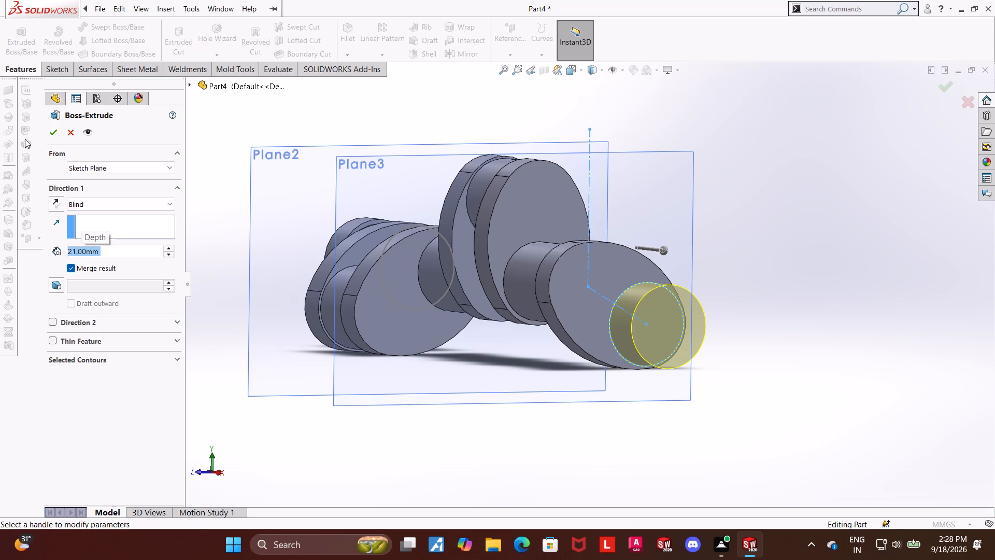
click(52, 132)
click(757, 306)
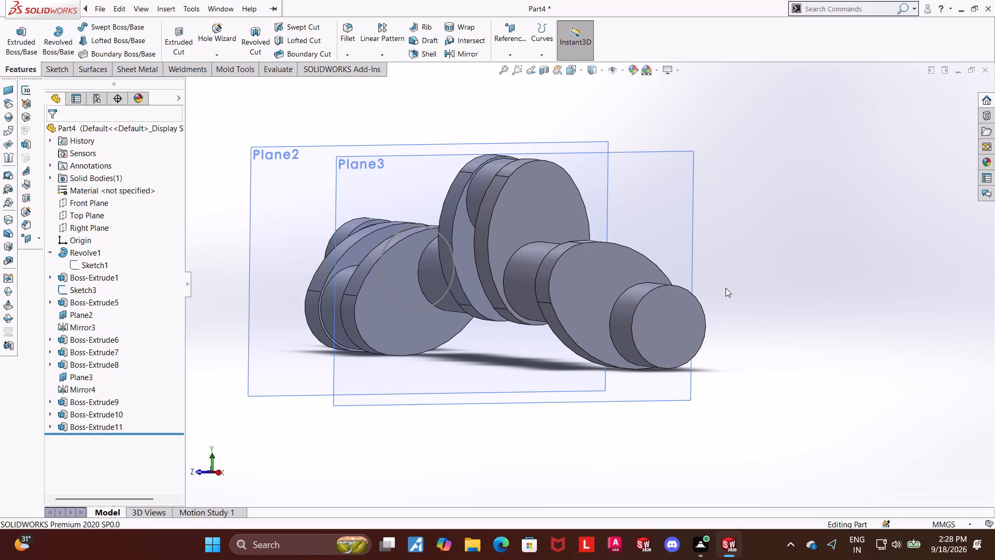
Create a reference plane offset 10.5 mm from the new crankpin's end face, flipped back into the pin.
scroll(724, 286, up, 1)
scroll(718, 285, down, 1)
middle_drag(742, 323, 731, 323)
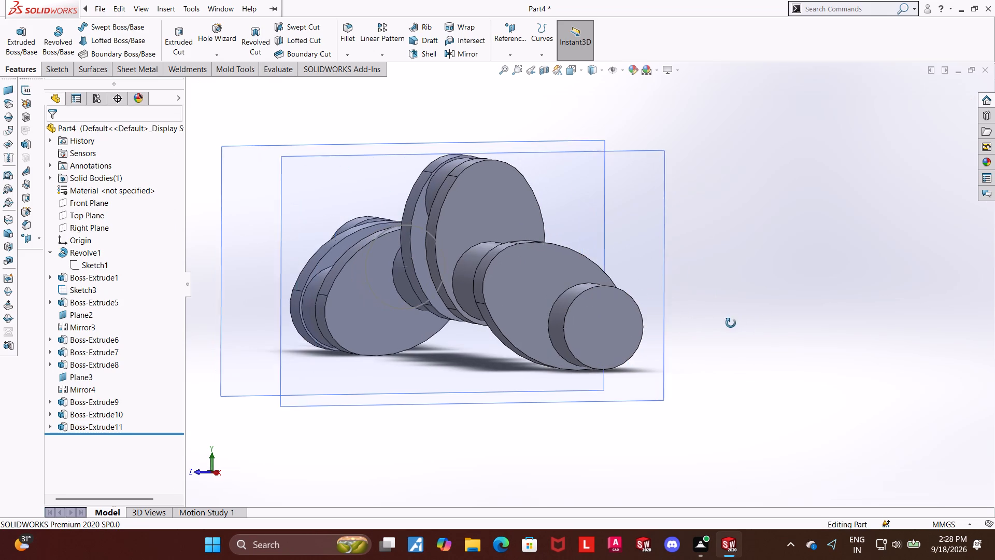
middle_drag(731, 323, 728, 323)
middle_drag(747, 326, 769, 331)
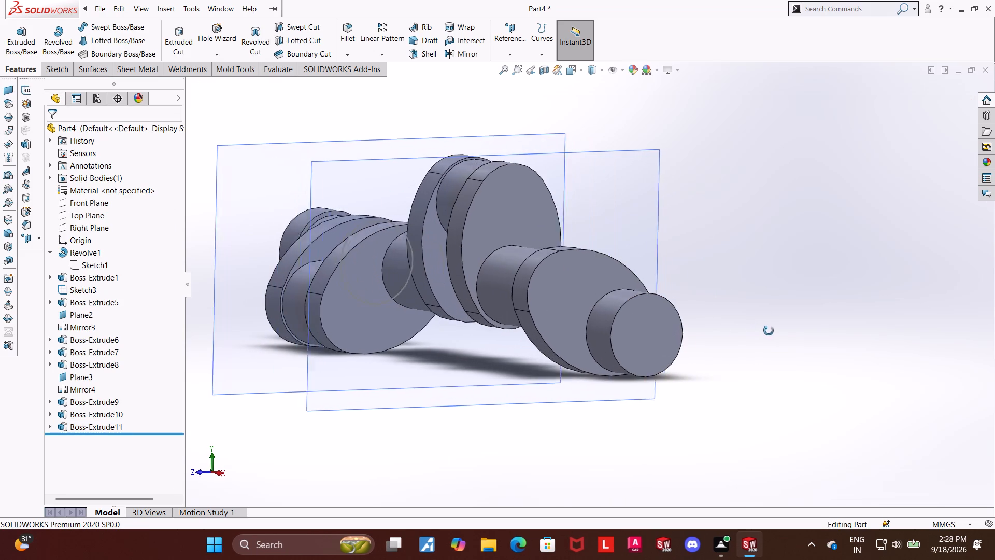
middle_drag(769, 331, 774, 332)
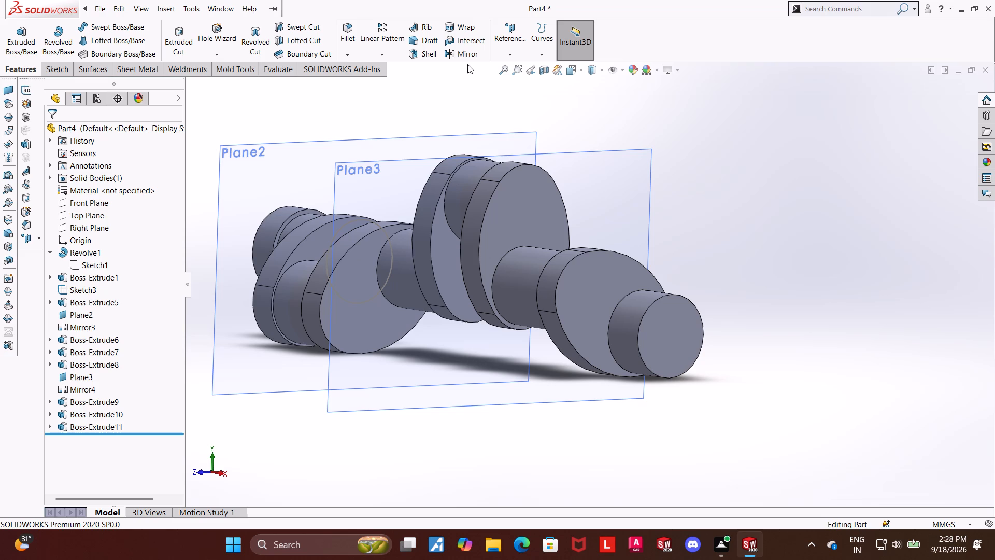
click(514, 39)
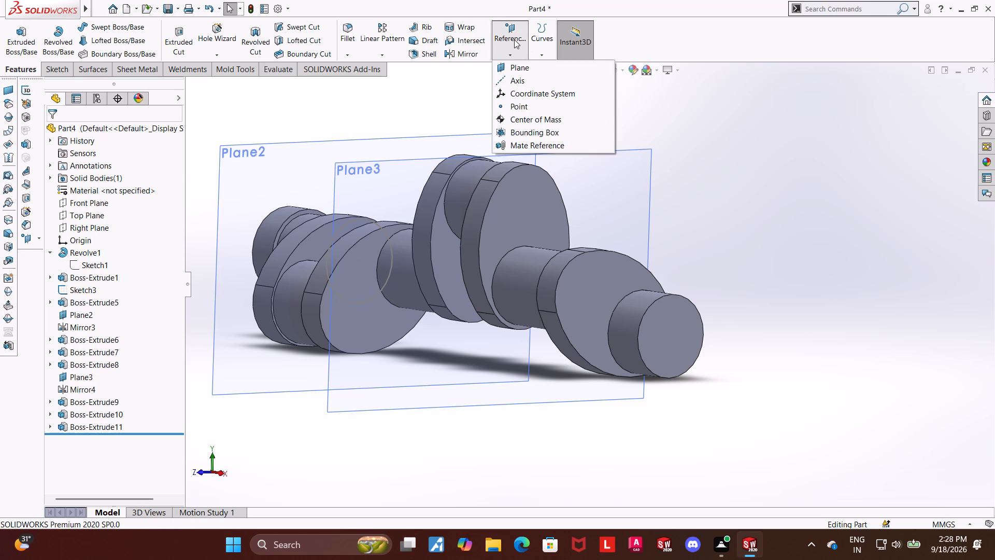
click(520, 69)
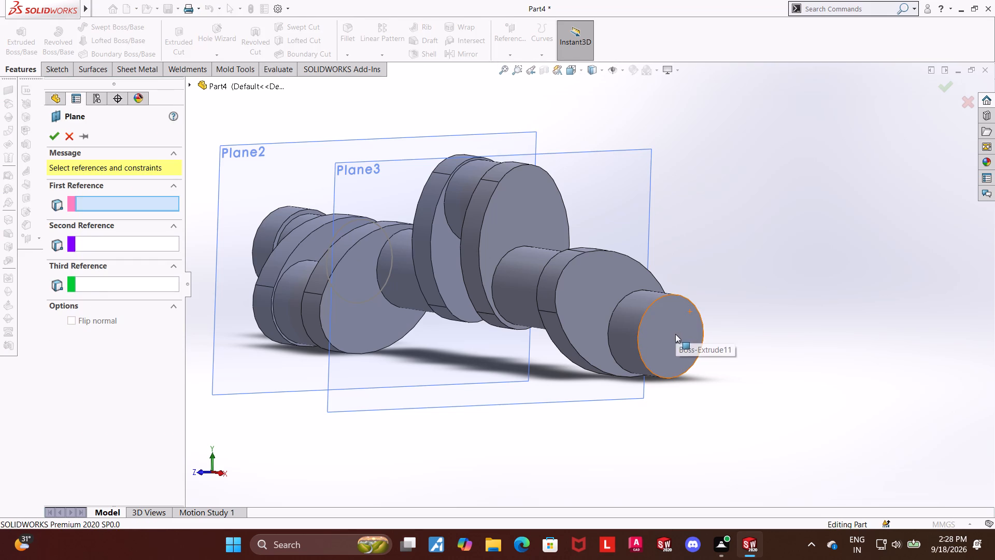
click(674, 334)
click(68, 317)
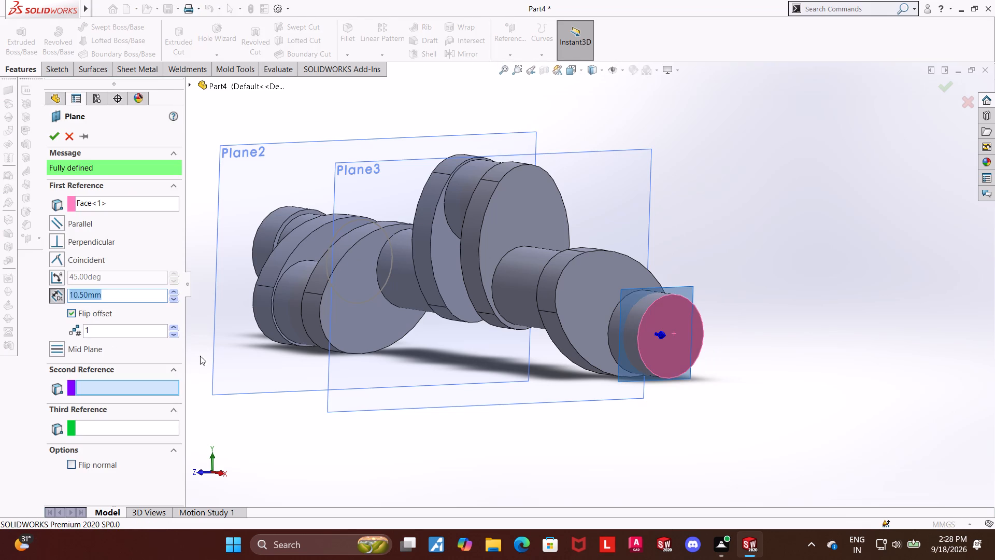
click(59, 138)
click(842, 290)
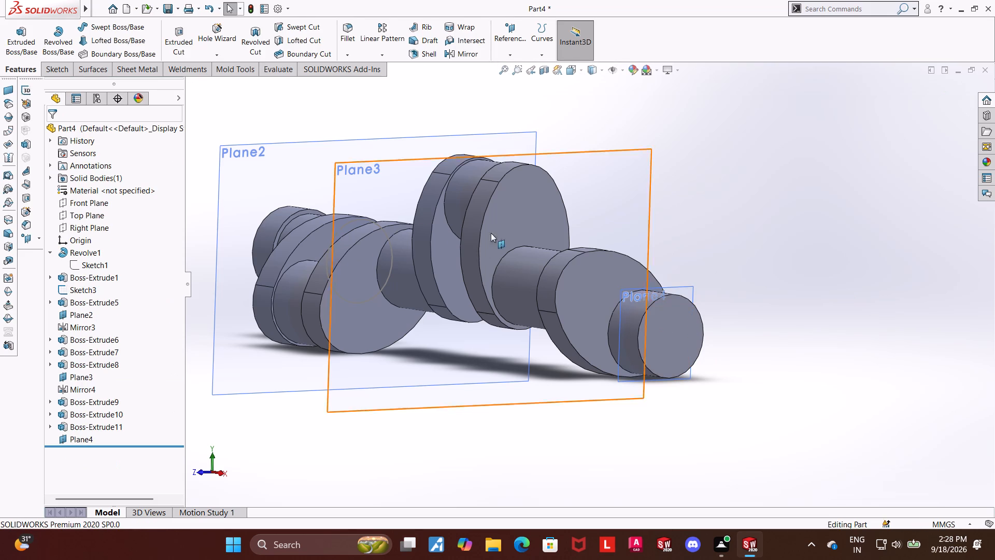
Mirror the third web's extrusion about the new mid-pin plane, Plane4, to form the matching web on the crankpin's free end.
click(93, 414)
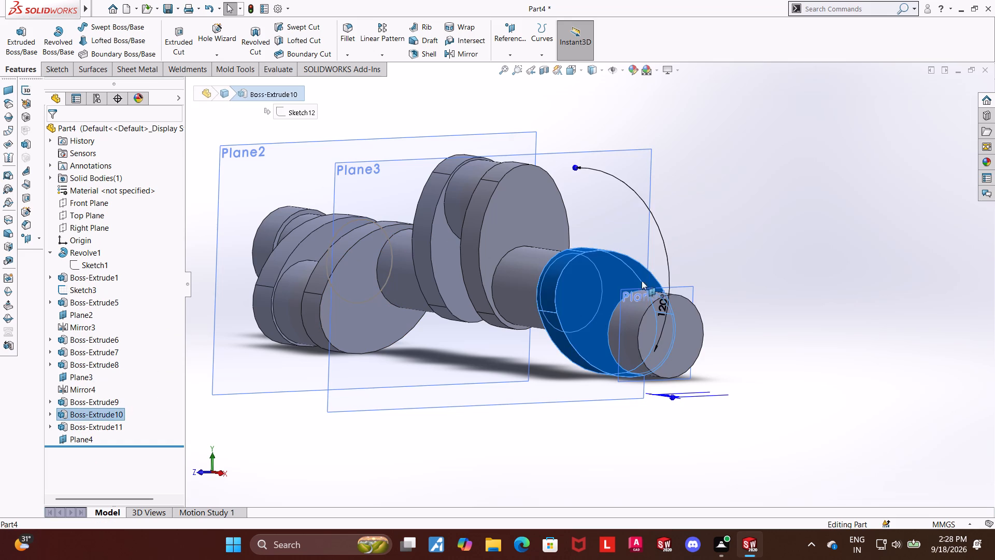
click(478, 56)
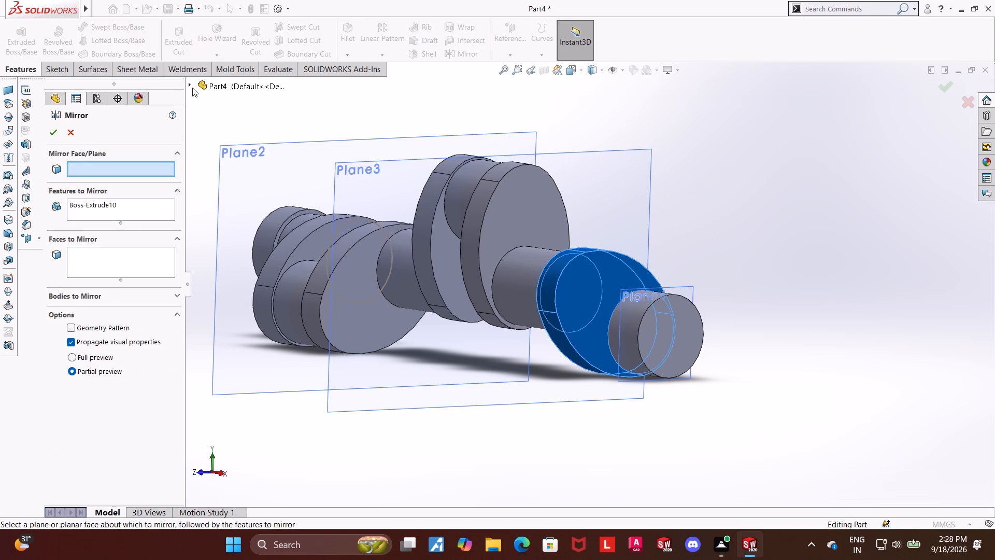
click(192, 88)
click(221, 387)
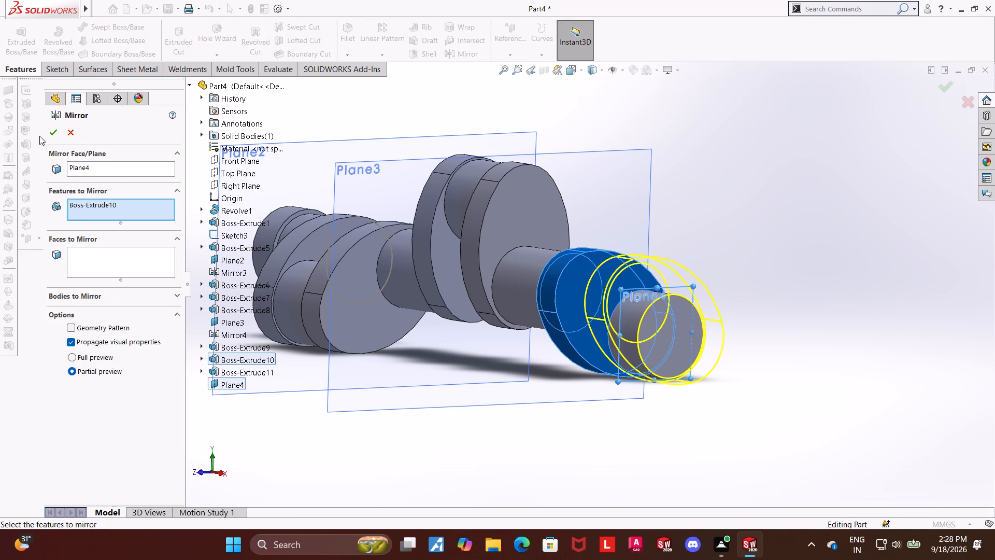
click(54, 132)
click(818, 264)
scroll(817, 264, up, 1)
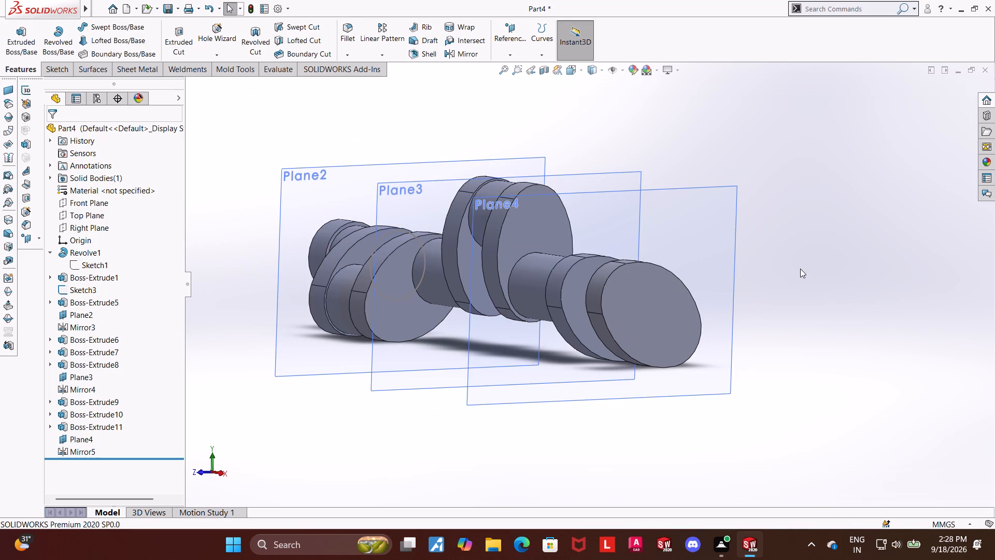
middle_drag(807, 271, 801, 274)
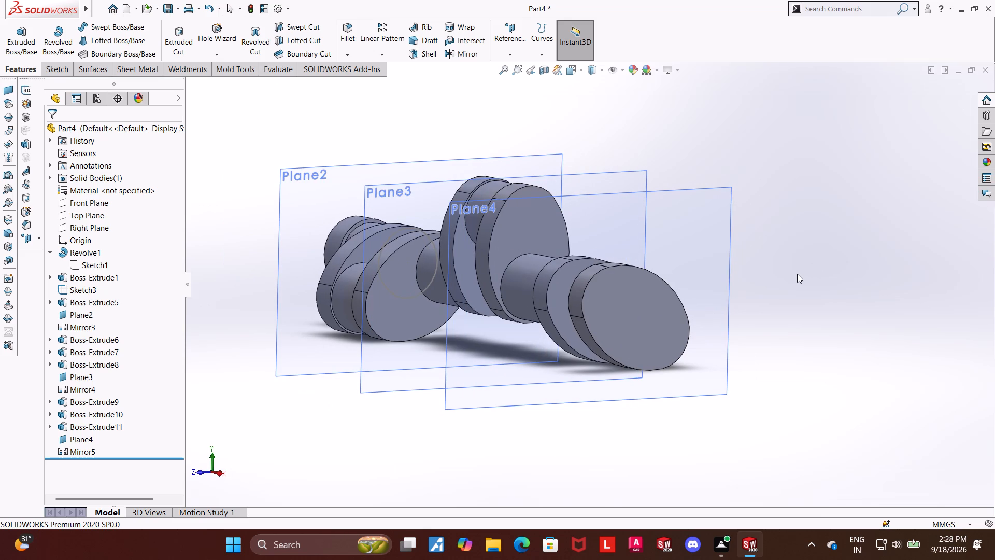
On the third throw's outer web face, sketch a circle about 33.6 mm in diameter centred on the origin.
middle_drag(790, 274, 770, 277)
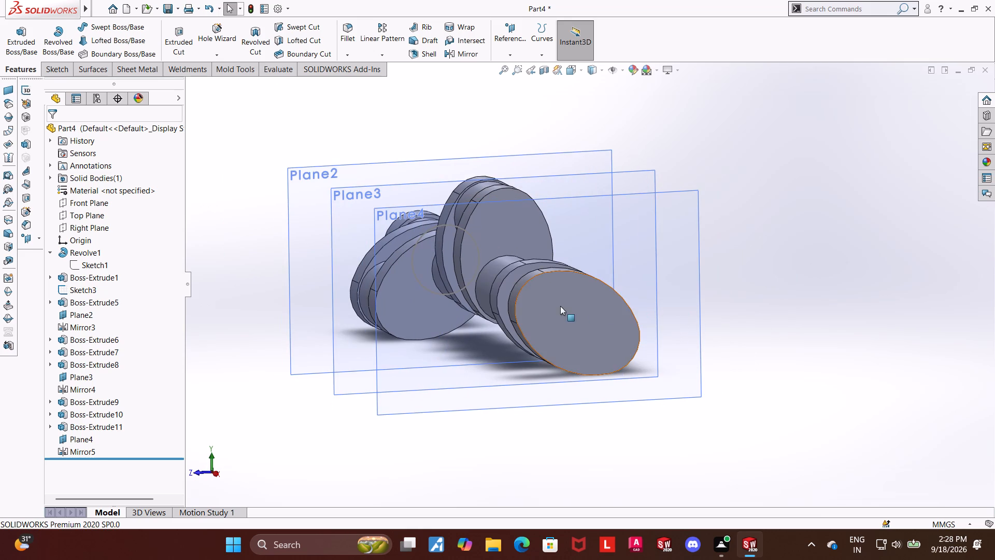
click(560, 306)
click(600, 276)
click(93, 461)
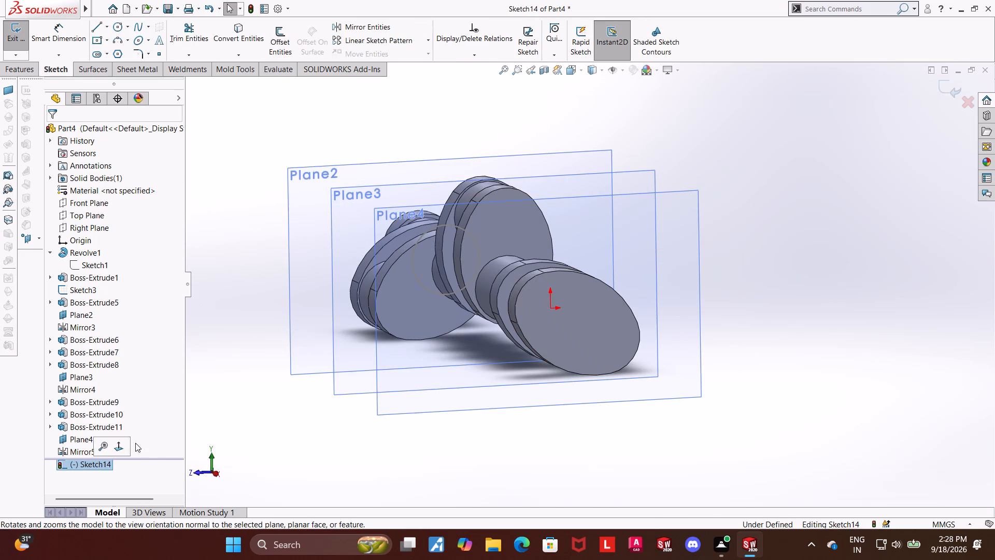
click(123, 449)
click(118, 32)
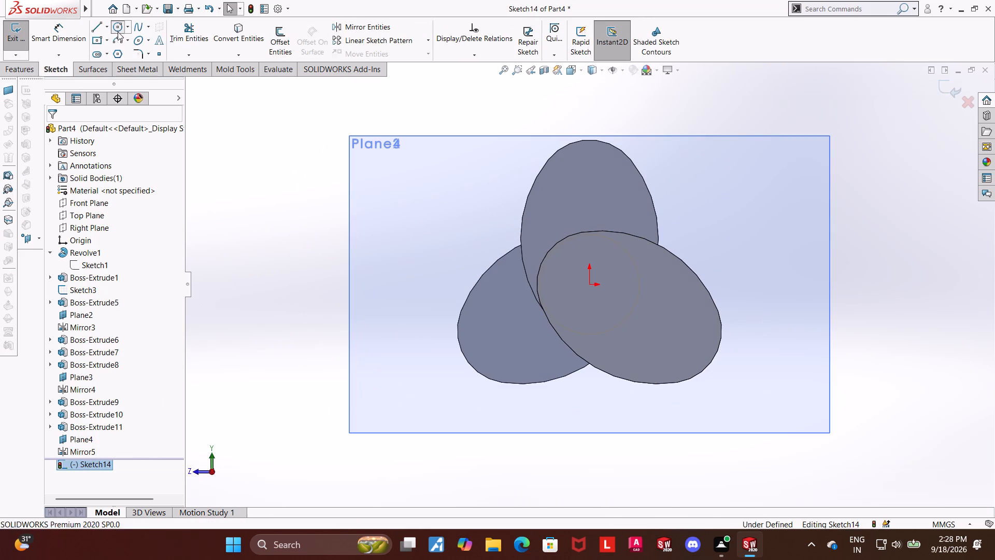
click(589, 287)
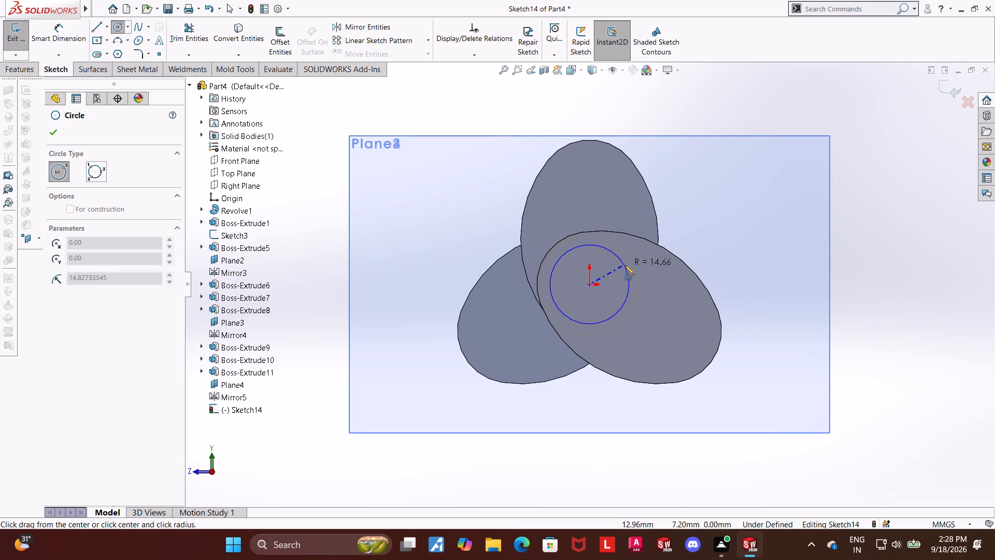
click(631, 265)
key(Escape)
key(Escape)
key(Escape)
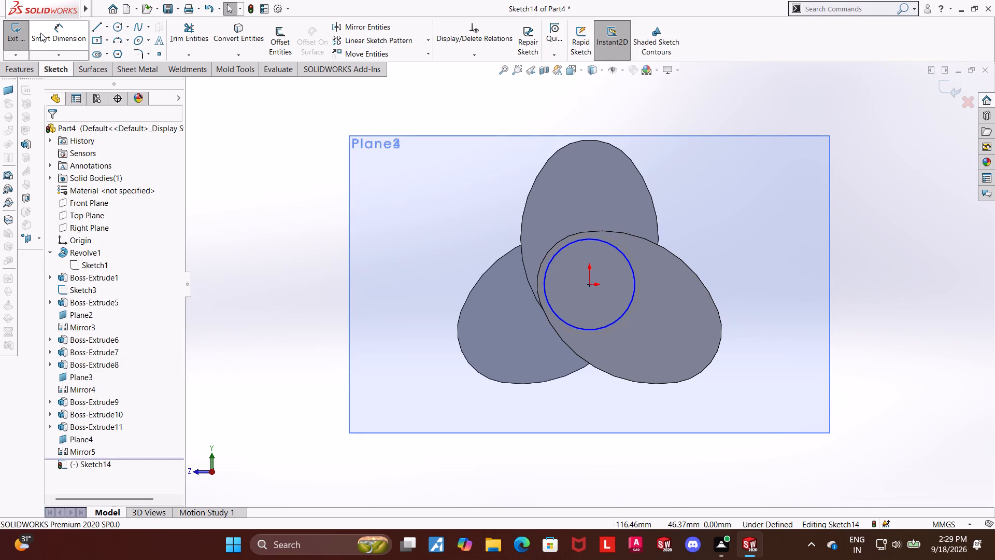
Dimension the journal circle's diameter as 35 mm.
click(66, 33)
click(628, 303)
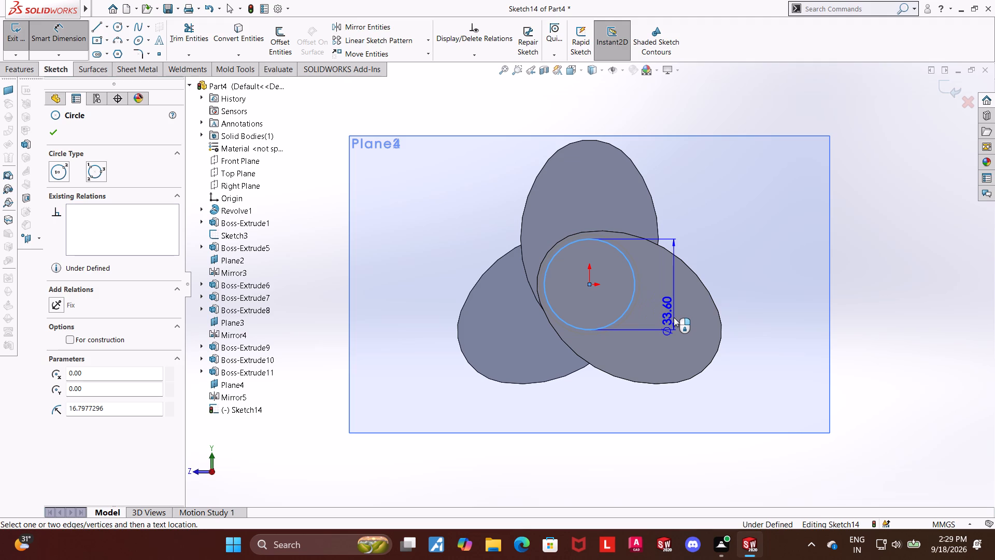
click(674, 317)
text(35)
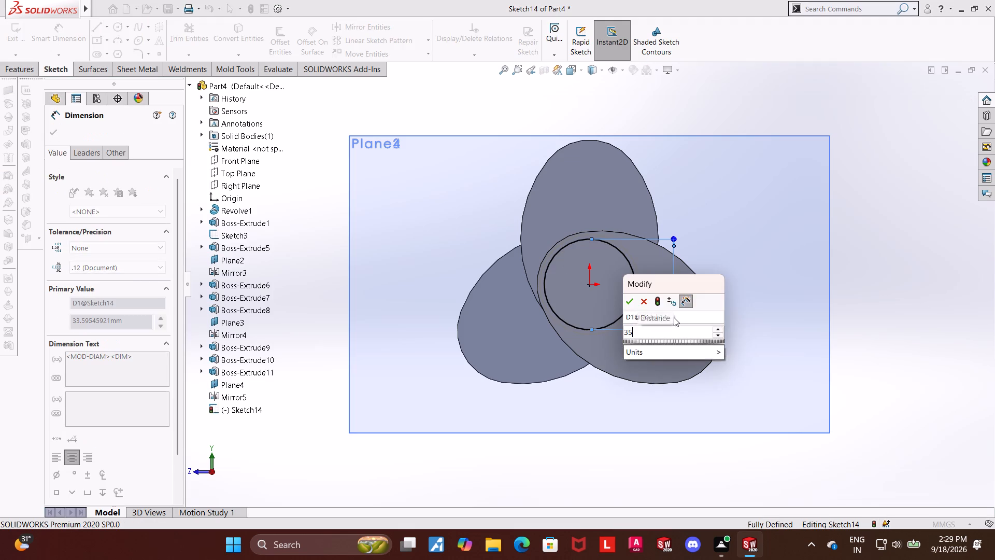
key(Return)
key(Escape)
key(Escape)
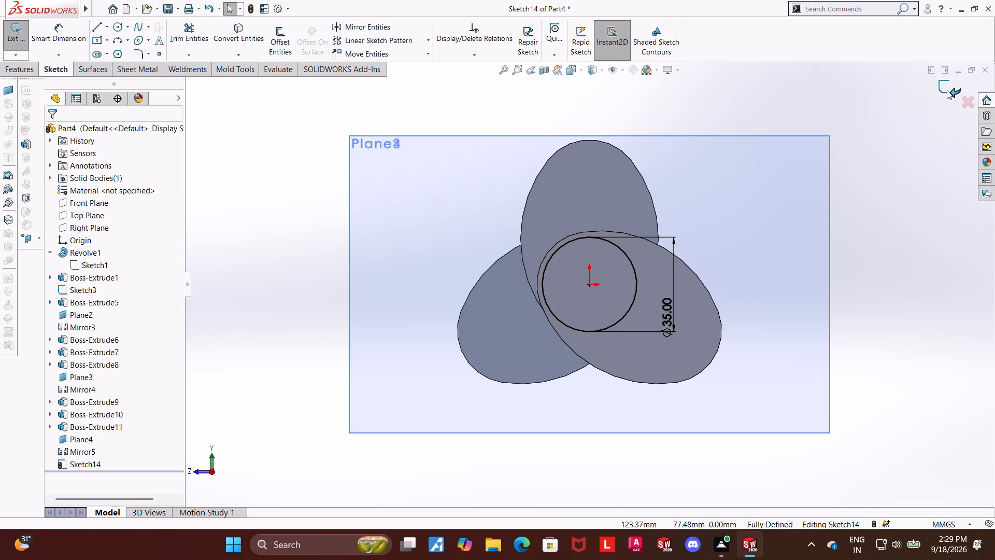
Exit the sketch and extrude the journal circle 24 mm outward from the web face, merged with the body.
click(947, 90)
middle_drag(850, 150, 864, 154)
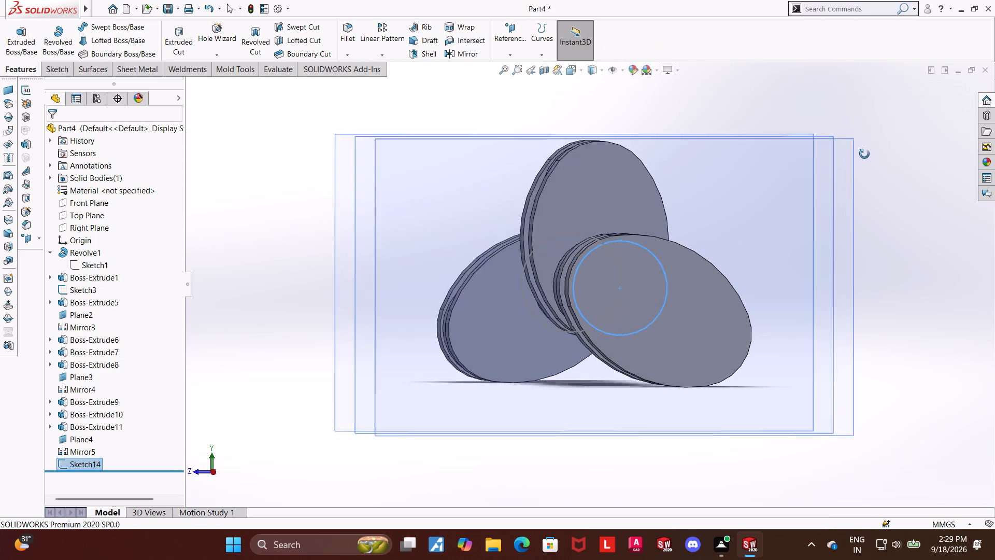
middle_drag(864, 154, 873, 156)
click(24, 39)
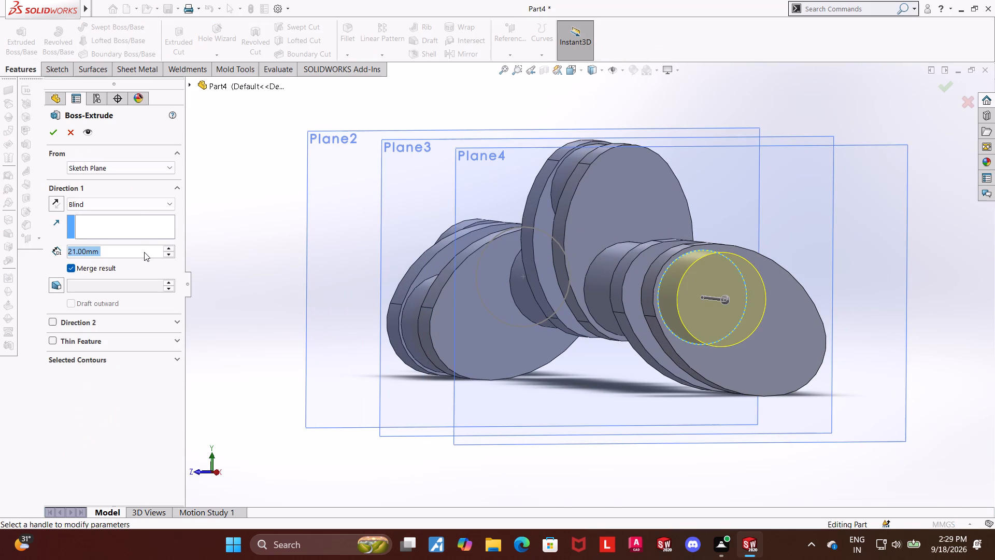
text(24)
key(Return)
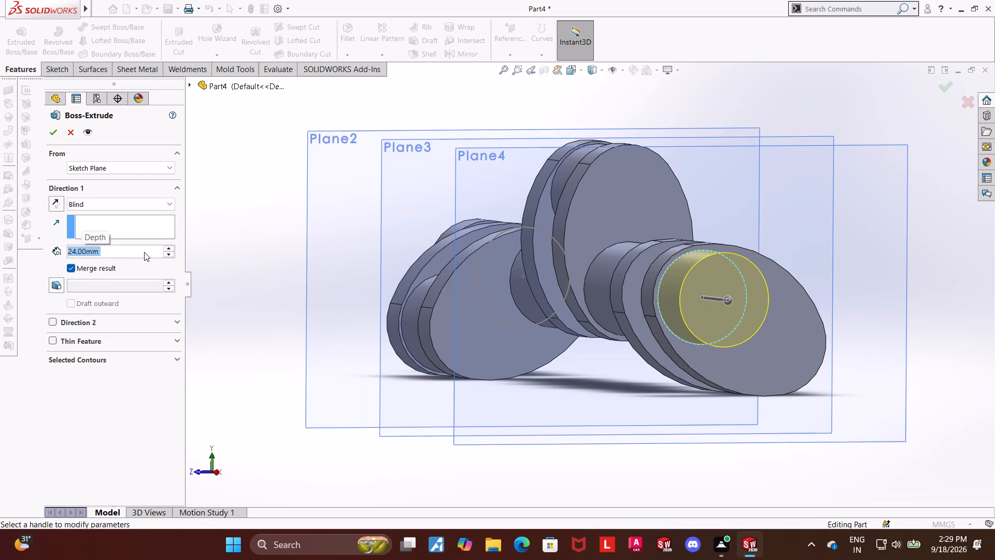
double_click(52, 127)
key(Escape)
key(Escape)
On the new journal's end face, sketch a larger circle about 44 mm in diameter centred on the origin.
scroll(714, 310, up, 5)
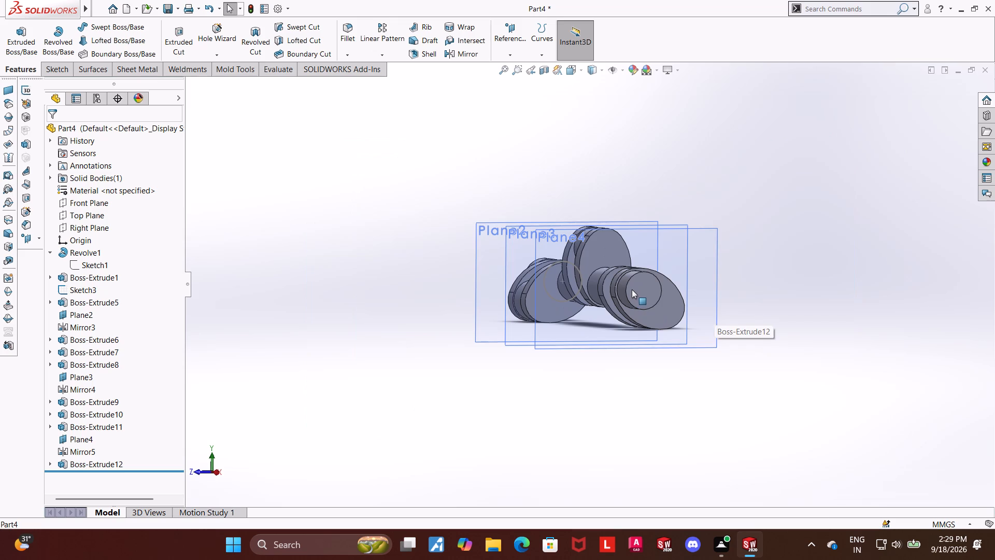
click(636, 289)
click(686, 261)
click(94, 477)
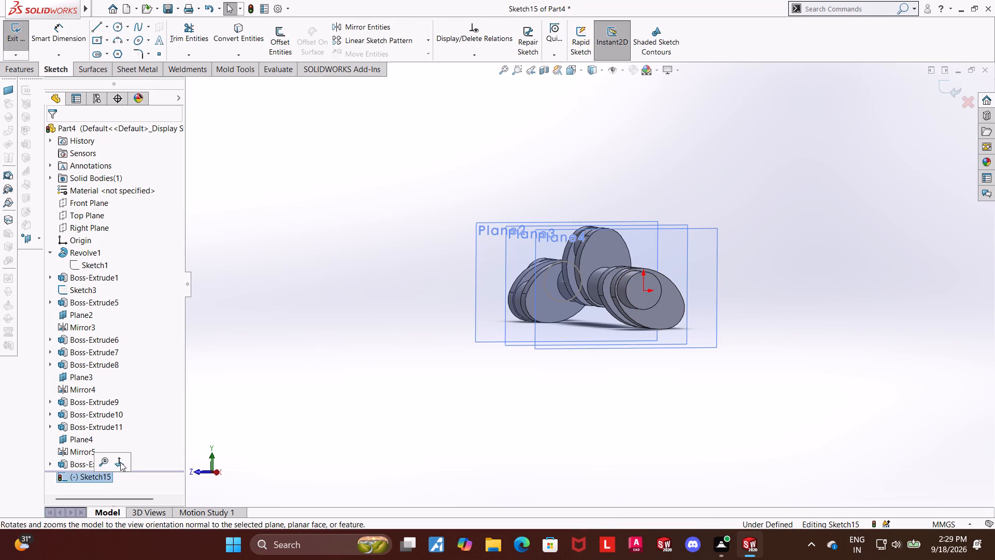
click(122, 461)
click(120, 26)
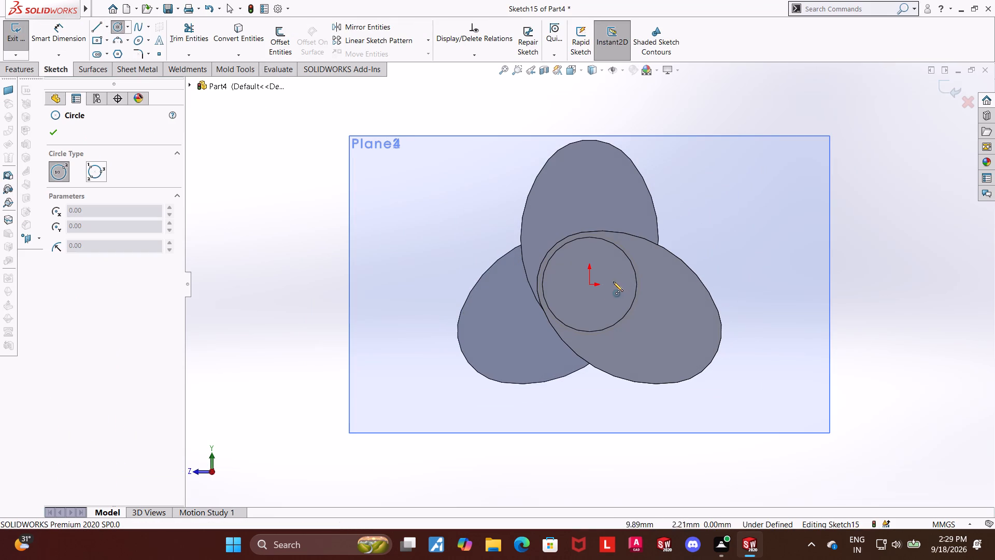
click(591, 285)
click(642, 256)
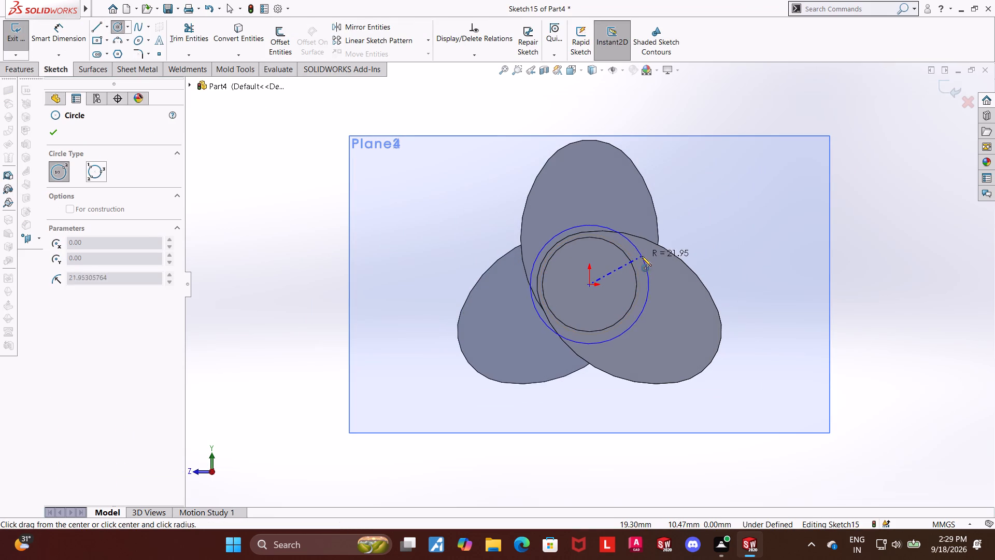
key(Escape)
key(Escape)
Dimension the larger circle on the journal's end face.
click(73, 37)
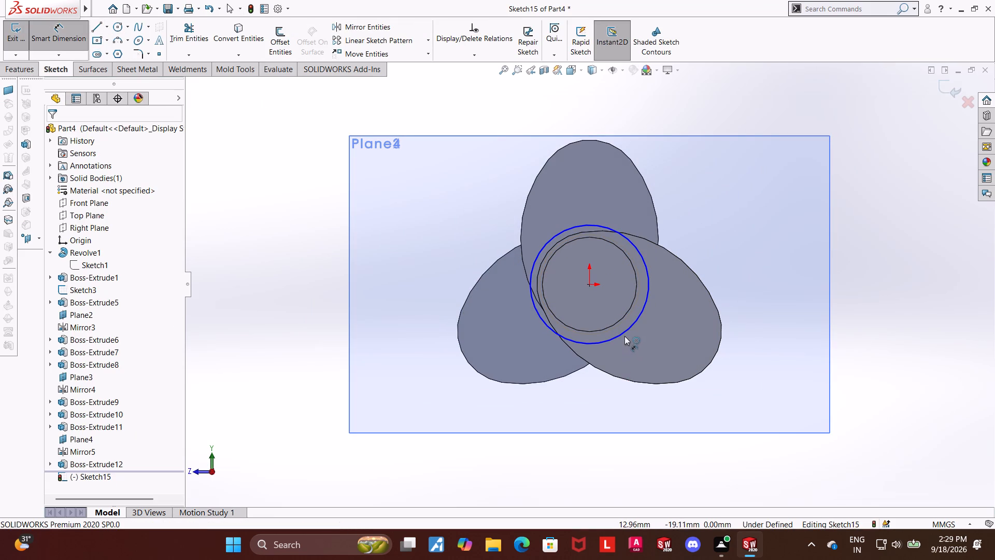
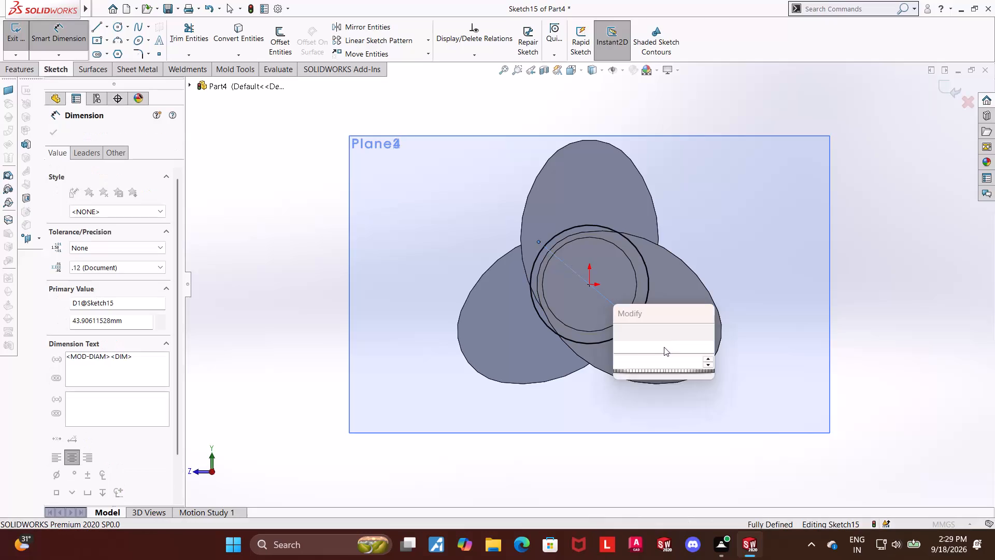
Set the circle's diameter to 39 mm and close the sketch.
key(Return)
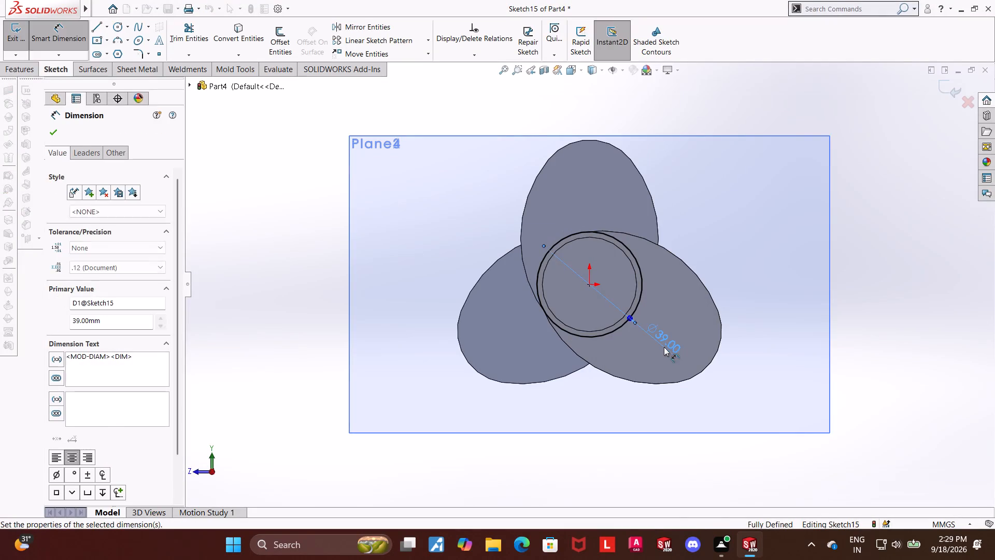
key(Escape)
click(943, 95)
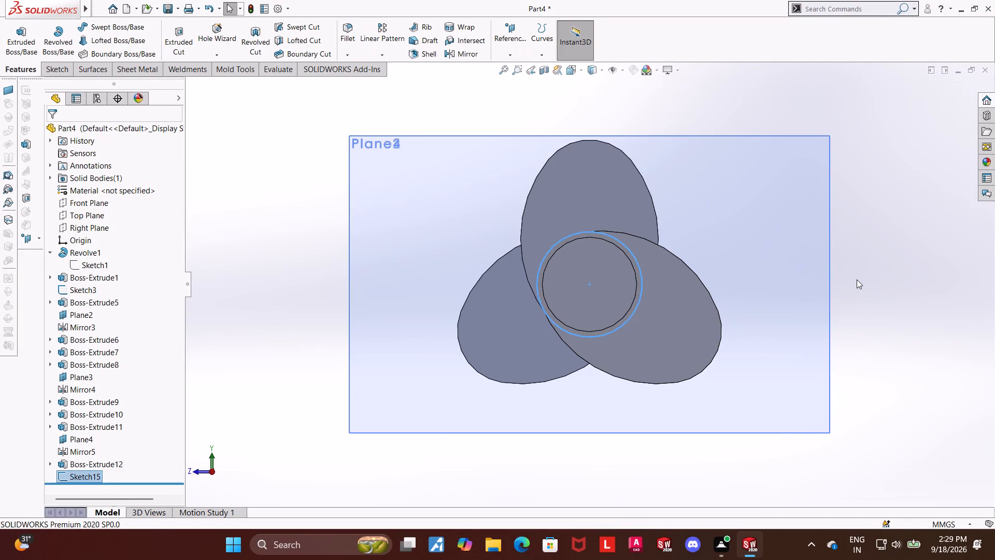
Extrude the 39 mm circle as a blind boss 14 mm deep at the shaft end, merged with the body.
middle_drag(859, 280, 868, 283)
click(28, 30)
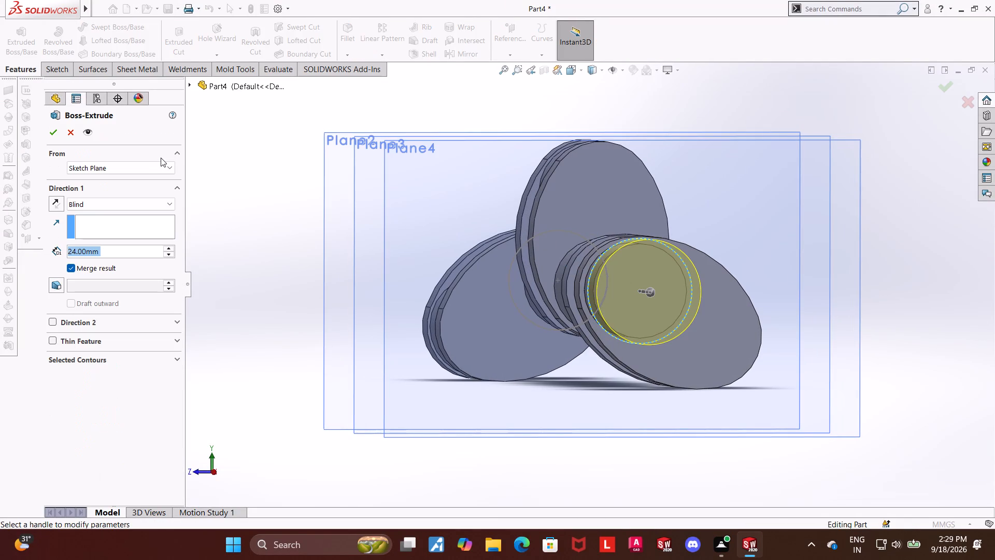
key(1)
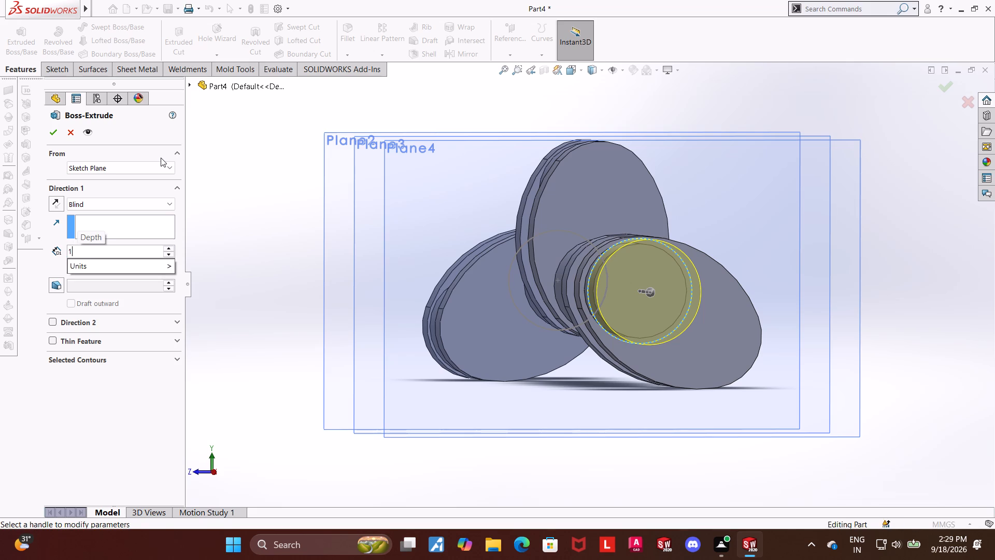
key(4)
key(Return)
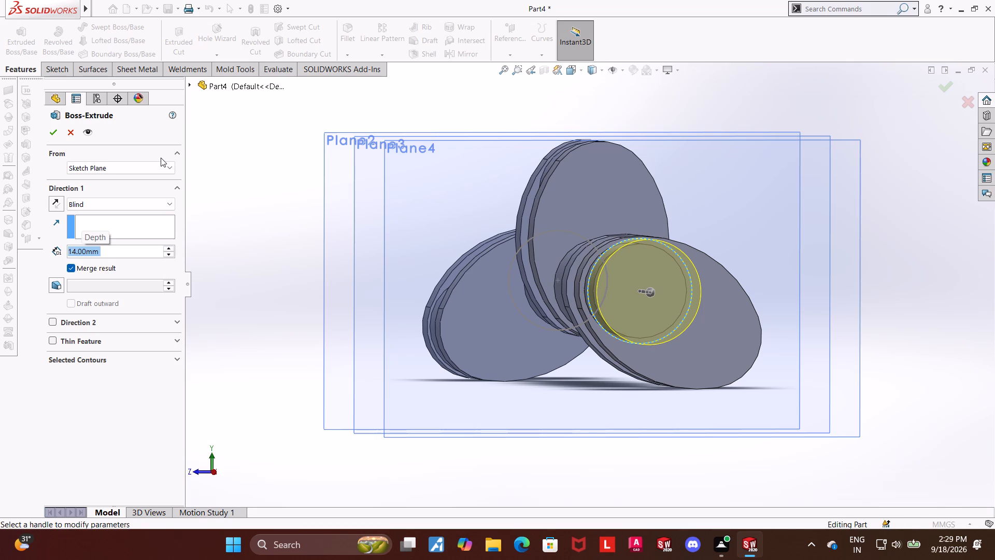
click(55, 136)
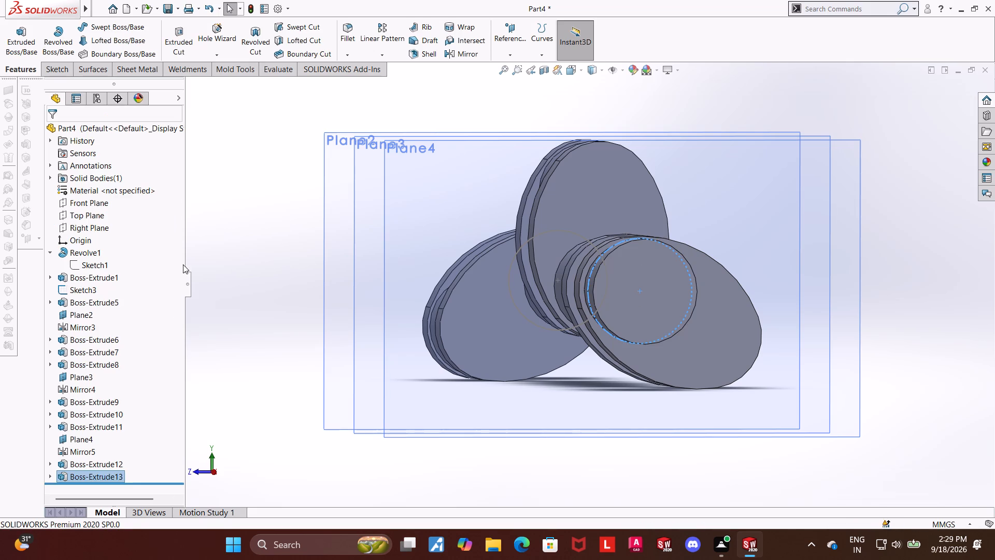
Hide the reference planes in the graphics view.
click(201, 273)
middle_drag(202, 273, 246, 281)
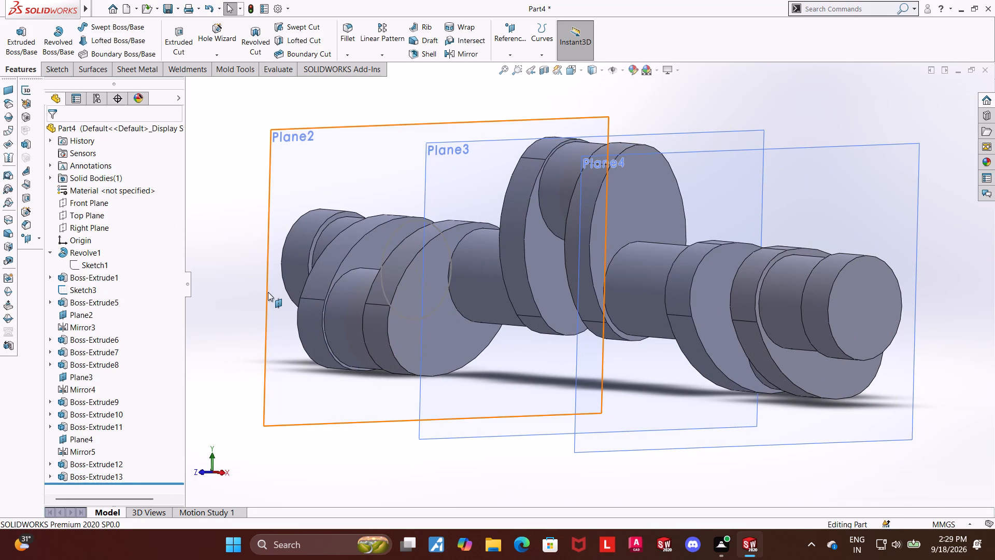
scroll(268, 292, up, 3)
middle_drag(659, 411, 684, 419)
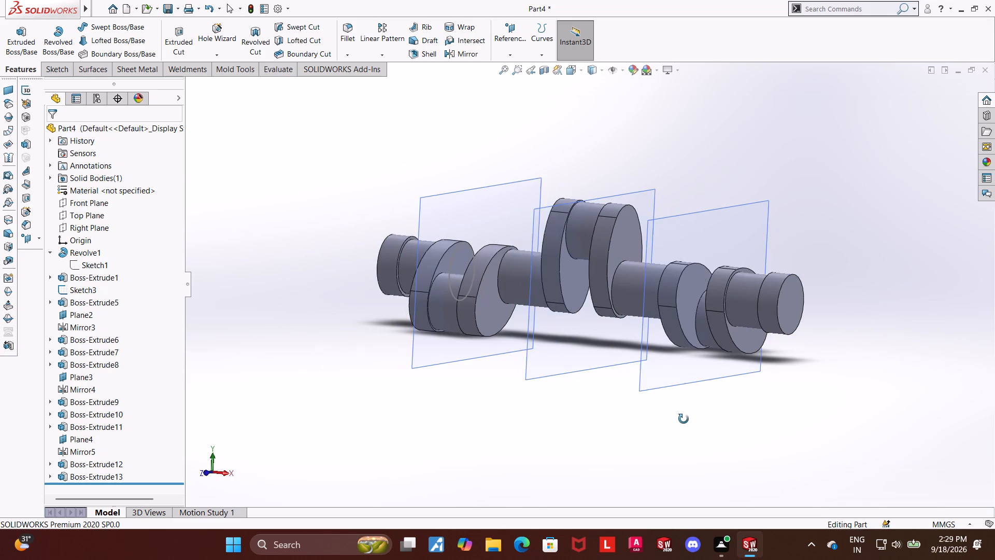
middle_drag(684, 419, 686, 419)
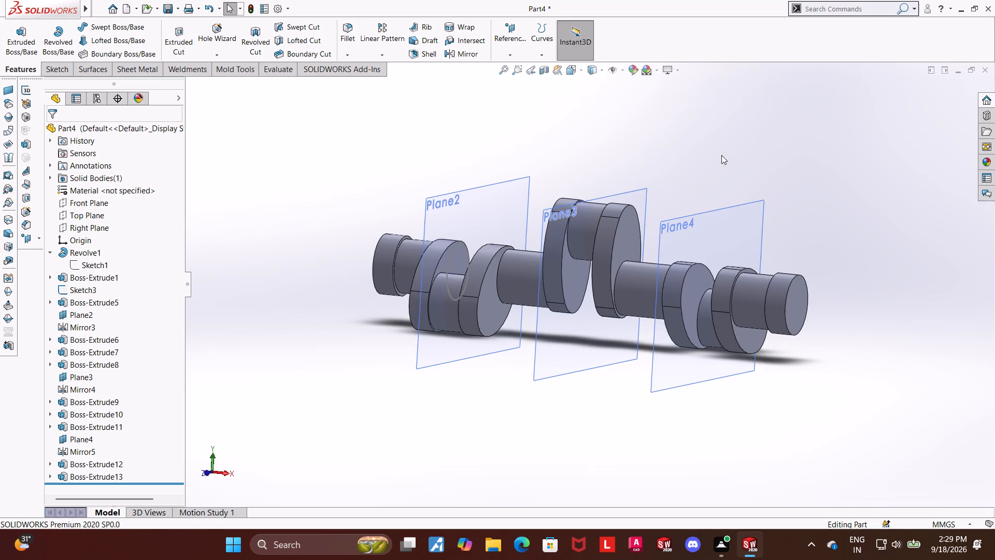
click(622, 72)
click(615, 90)
click(816, 158)
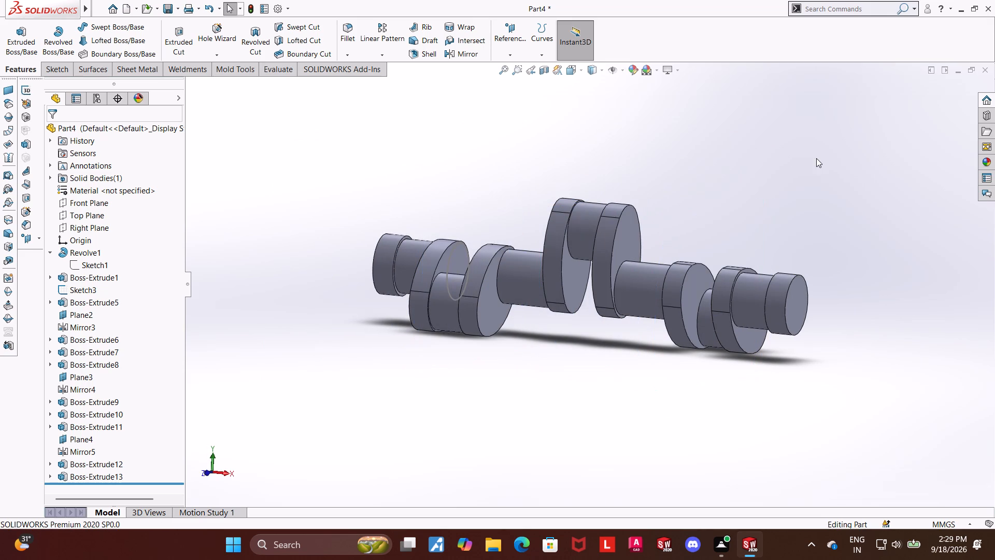
Examine the overall crankshaft shape in oblique, front and right views.
middle_drag(811, 188, 838, 189)
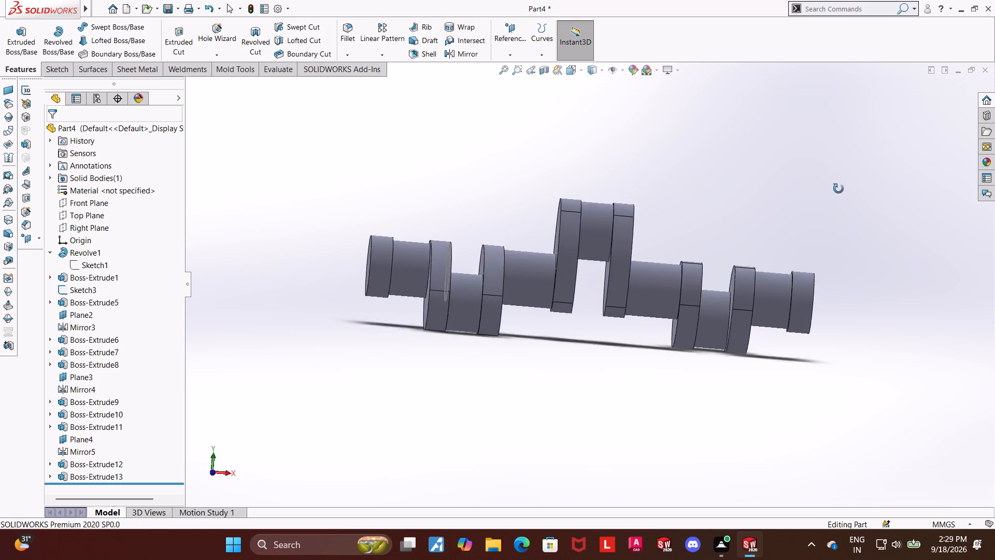
middle_drag(838, 189, 866, 194)
middle_drag(822, 201, 770, 297)
scroll(822, 200, up, 1)
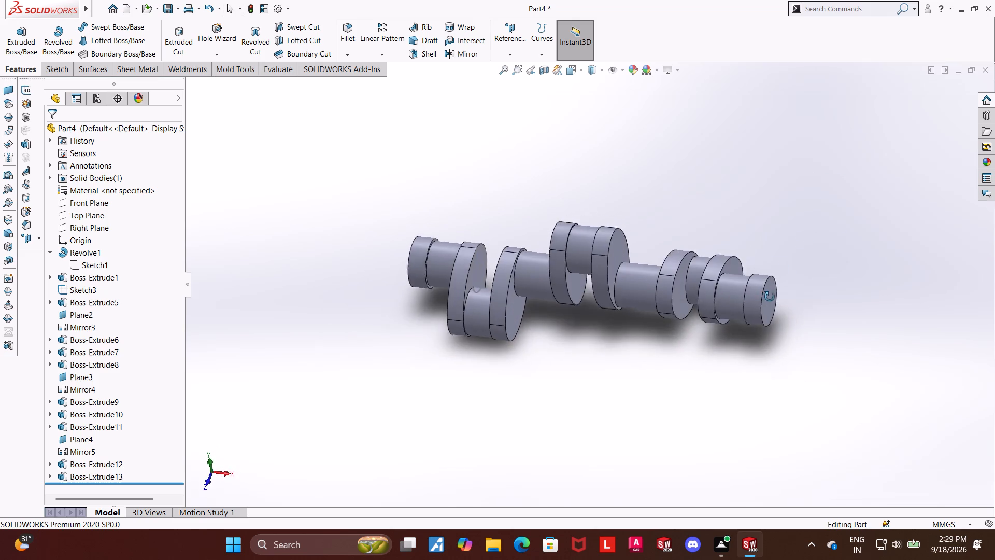
middle_drag(770, 297, 796, 193)
click(568, 63)
click(571, 71)
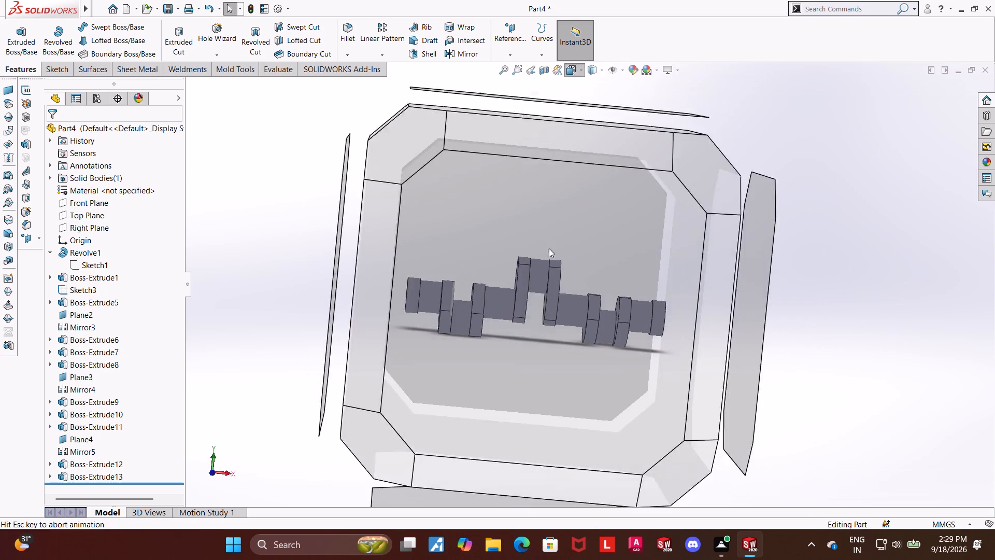
click(495, 338)
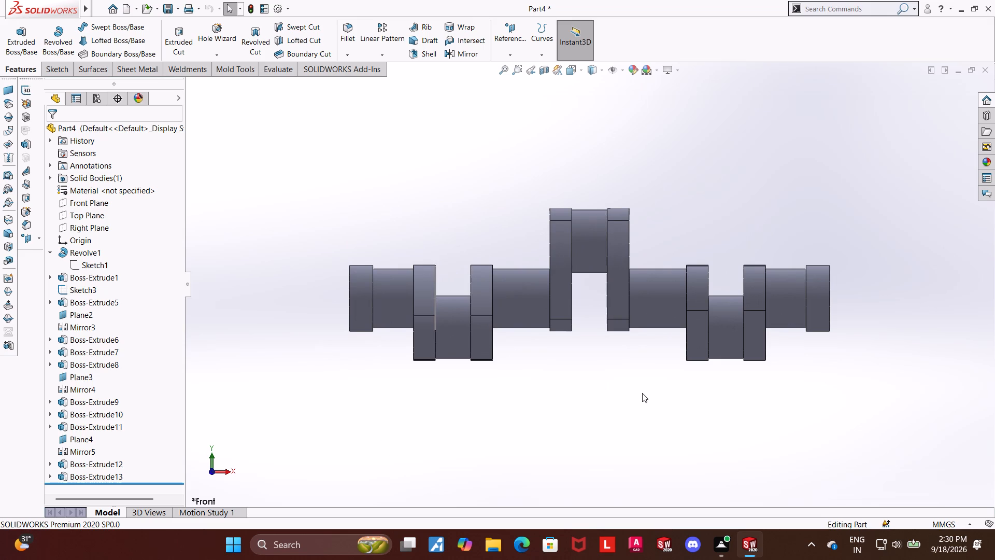
middle_drag(623, 391, 589, 395)
click(568, 66)
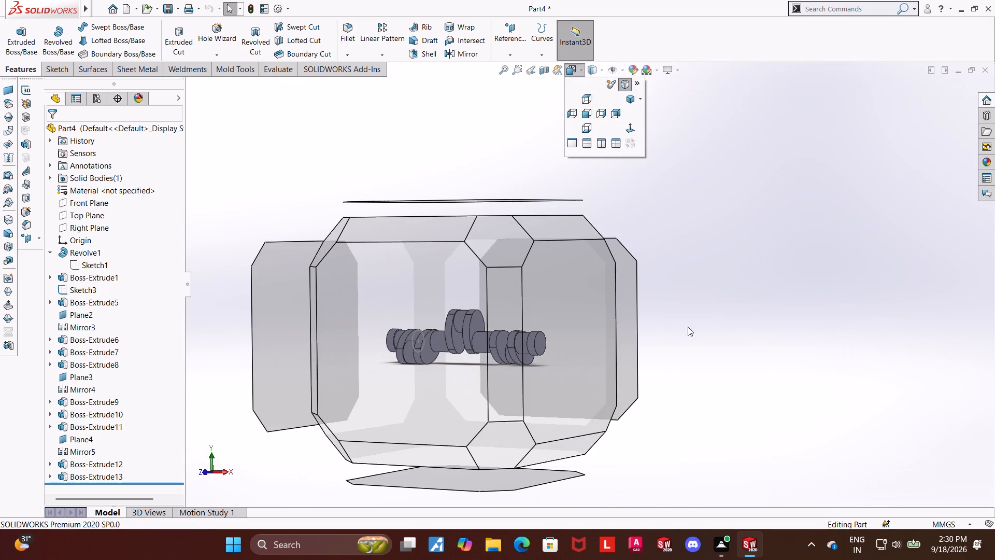
click(577, 323)
scroll(865, 338, up, 3)
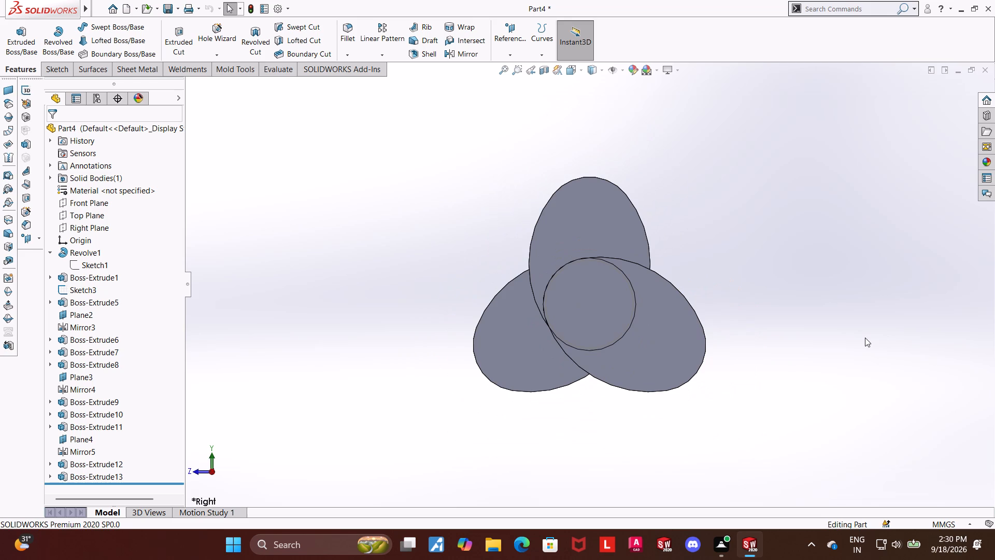
scroll(847, 335, up, 2)
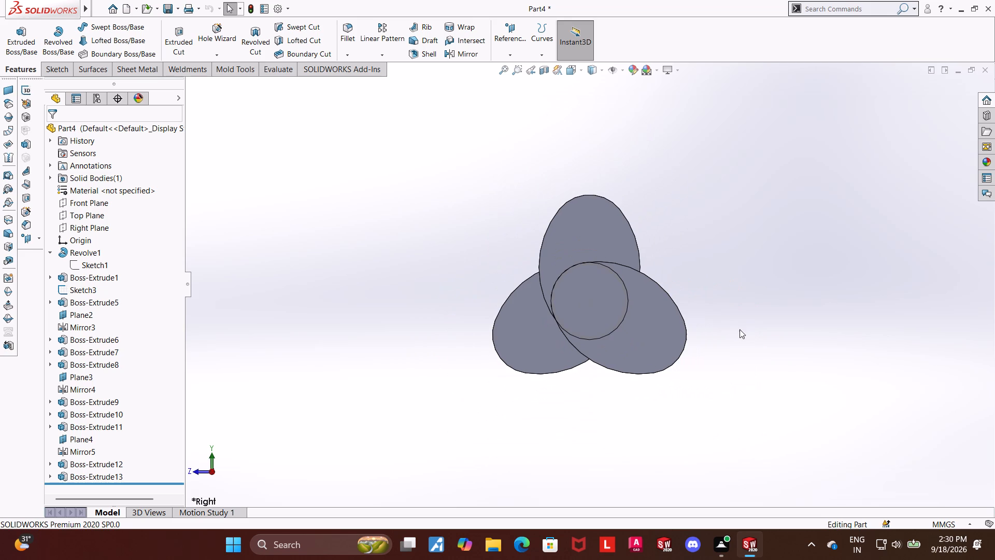
middle_drag(773, 319, 861, 348)
scroll(499, 212, down, 1)
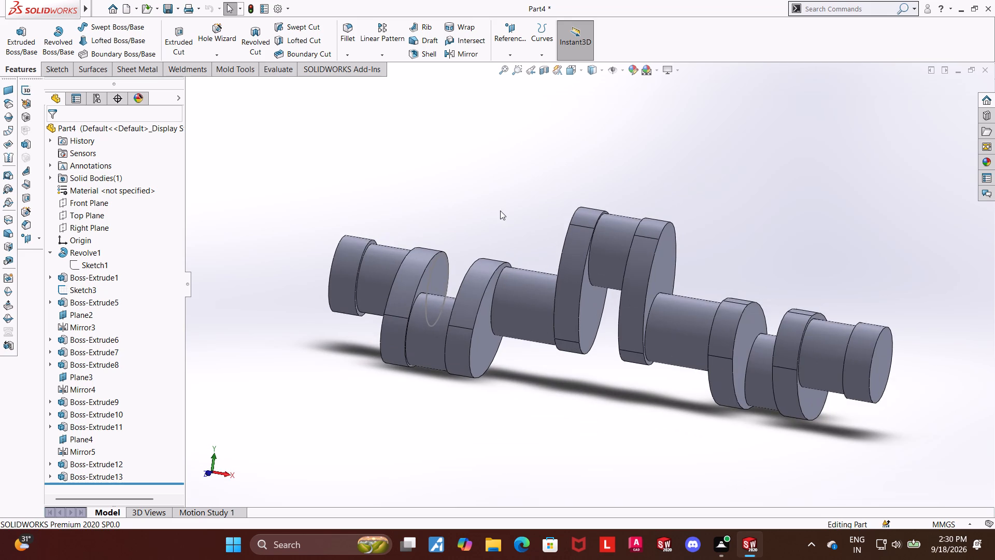
Start a chamfer and select both end edges of the middle crankpin and of the crankpin nearest the -X end.
scroll(396, 233, down, 3)
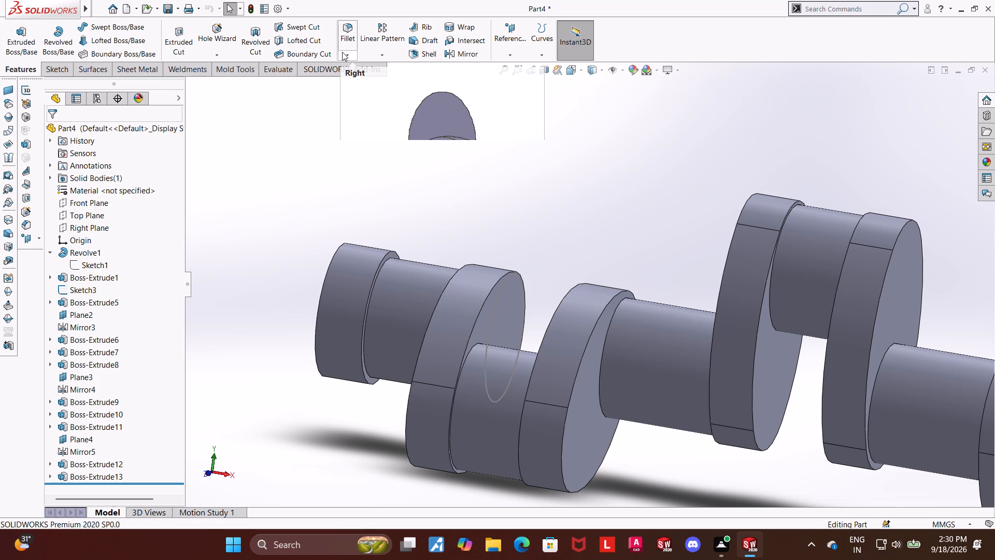
click(342, 52)
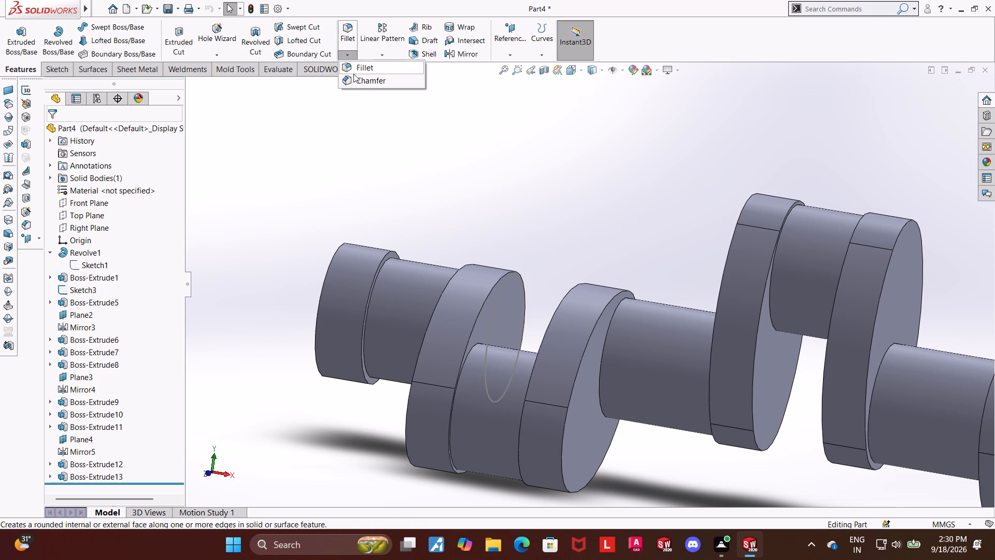
click(355, 78)
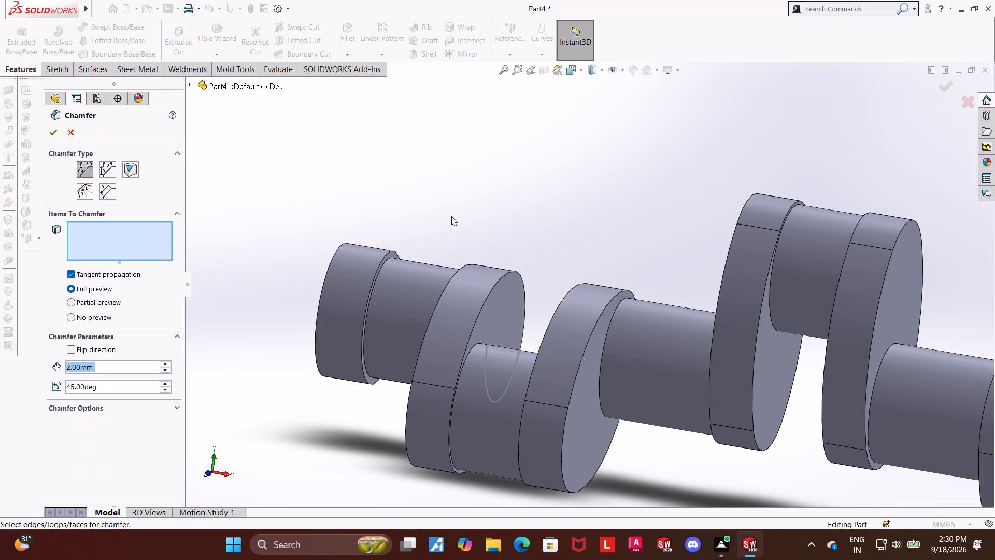
click(770, 291)
middle_drag(624, 190, 675, 238)
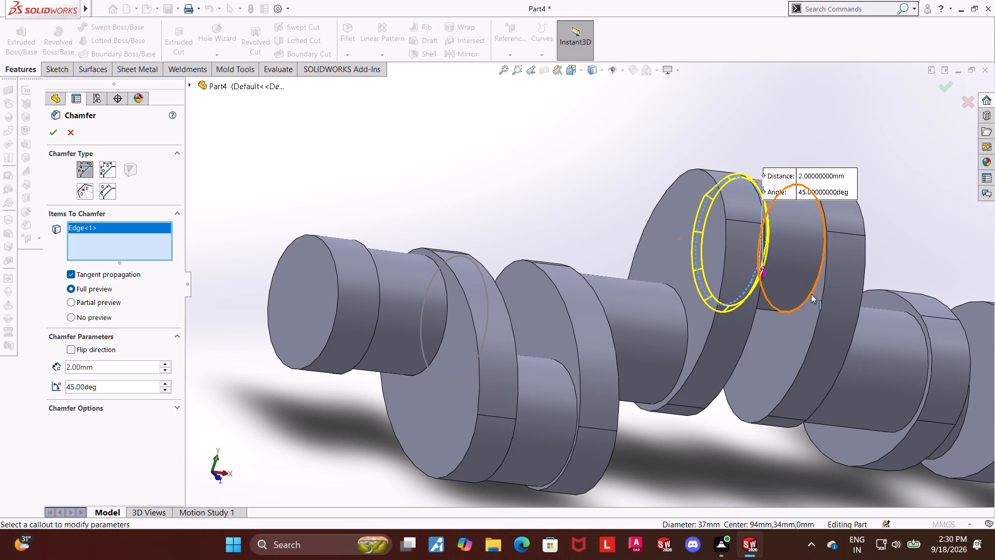
click(811, 294)
middle_drag(584, 221, 508, 203)
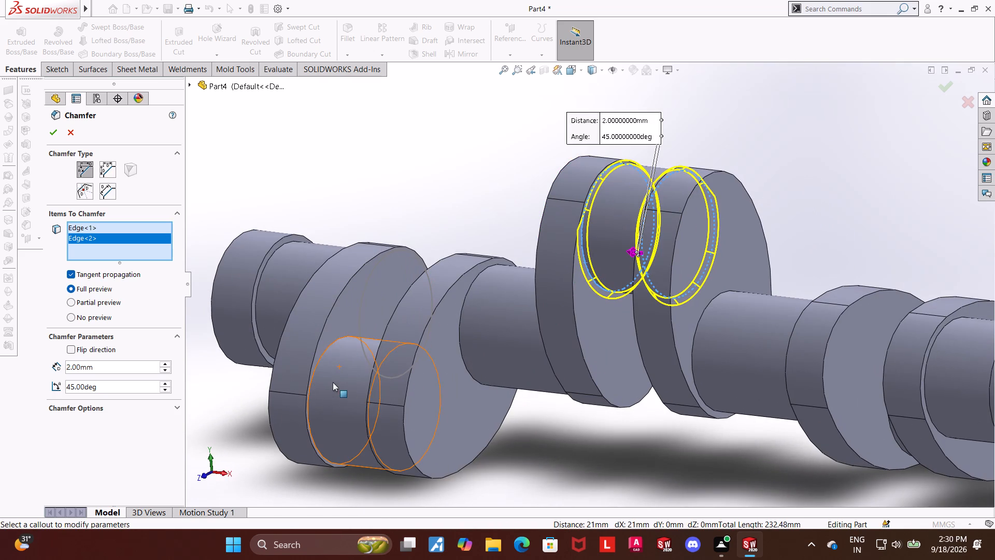
click(315, 371)
middle_drag(406, 131, 464, 184)
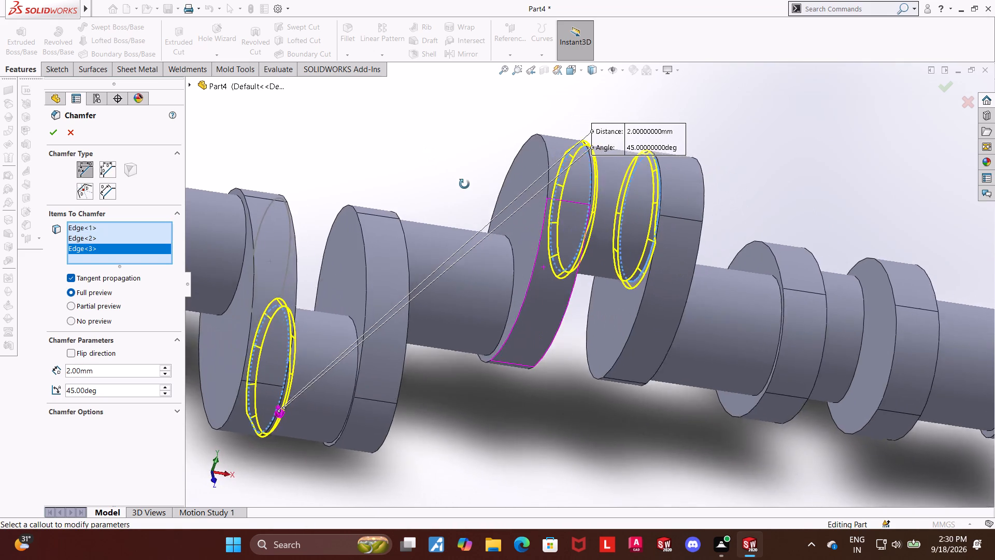
middle_drag(464, 184, 471, 190)
click(362, 373)
Add both end edges of the crankpin nearest the +X end and apply the chamfer at 1 mm, 45°.
scroll(552, 400, up, 7)
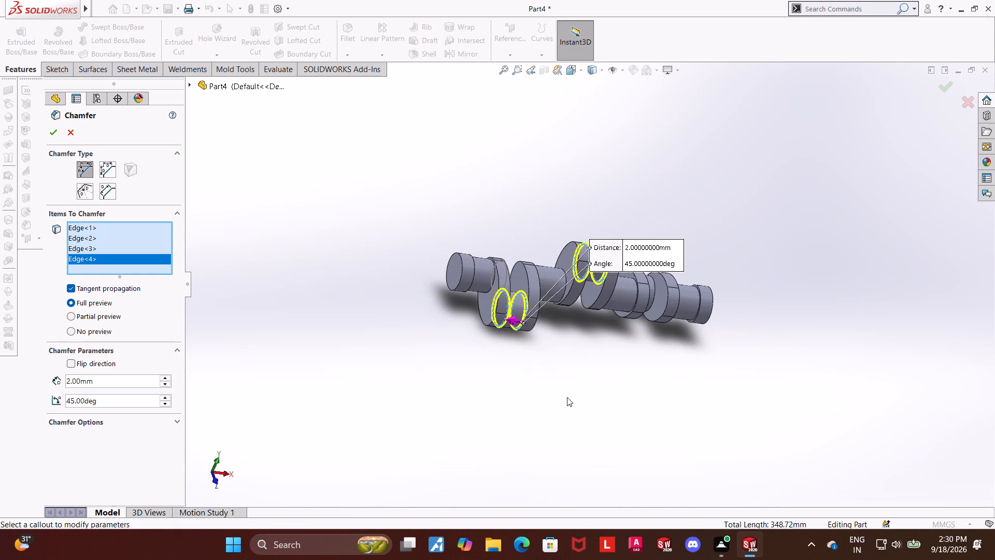
scroll(693, 284, down, 3)
middle_drag(816, 294, 759, 301)
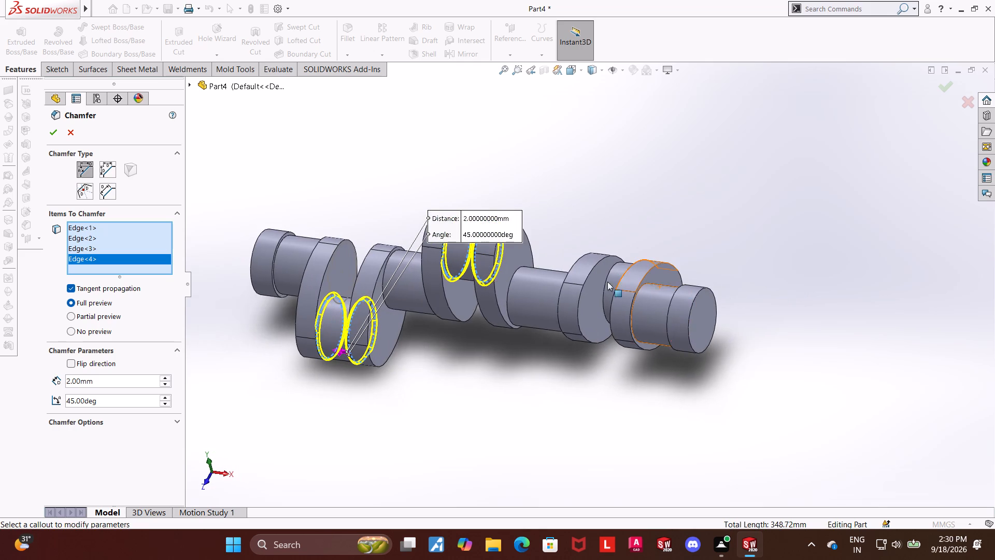
scroll(604, 283, down, 3)
click(605, 290)
middle_drag(849, 230, 912, 290)
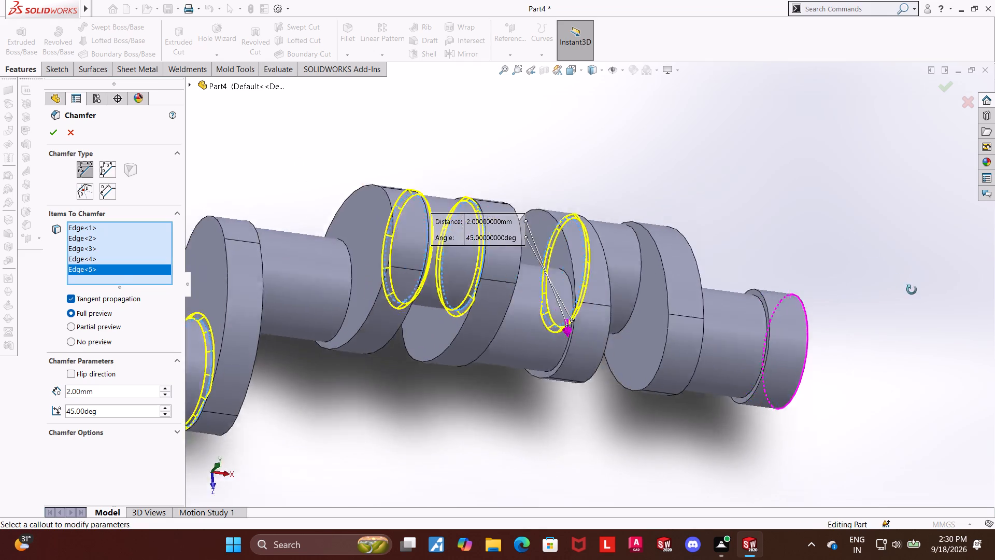
middle_drag(912, 290, 918, 295)
click(655, 277)
scroll(838, 227, up, 1)
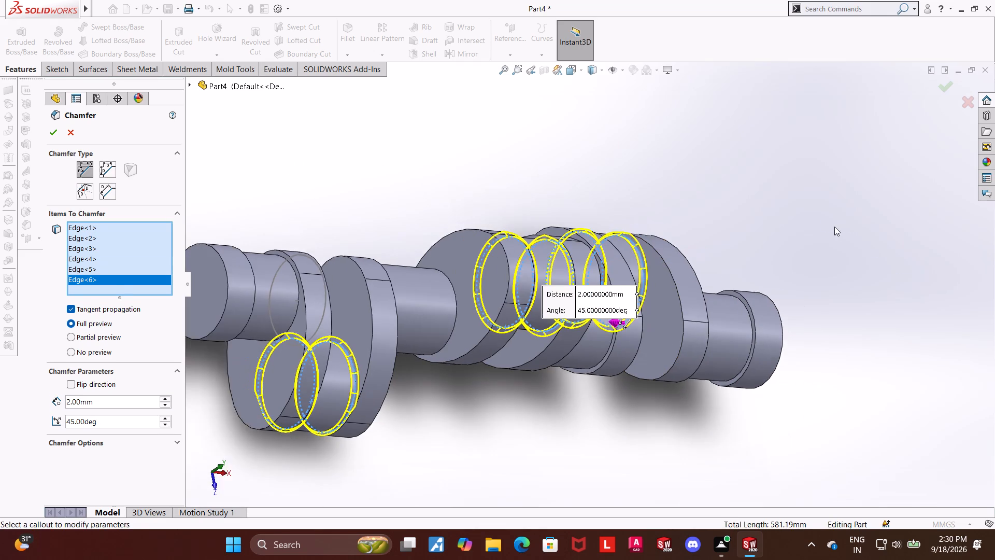
middle_drag(832, 227, 786, 183)
drag(109, 400, 65, 396)
key(1)
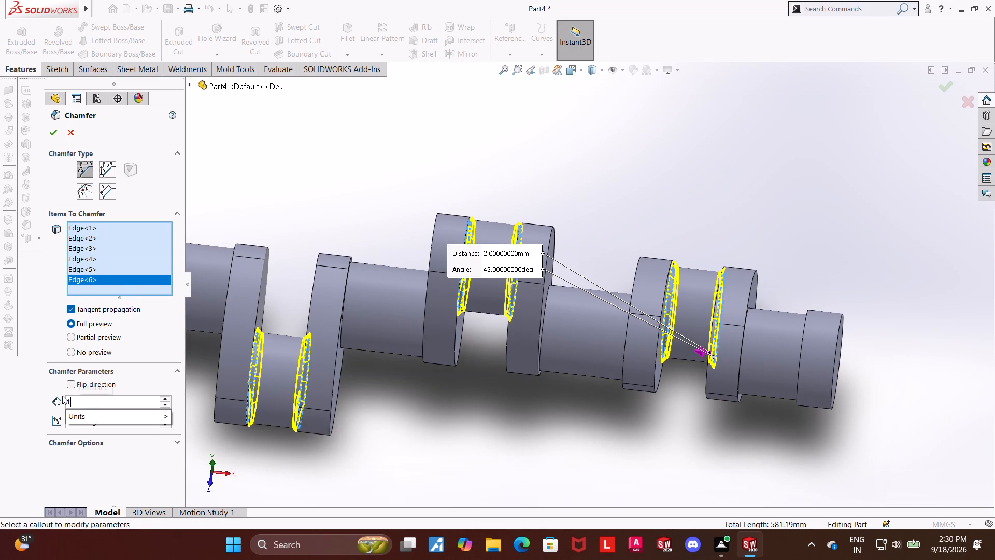
key(Return)
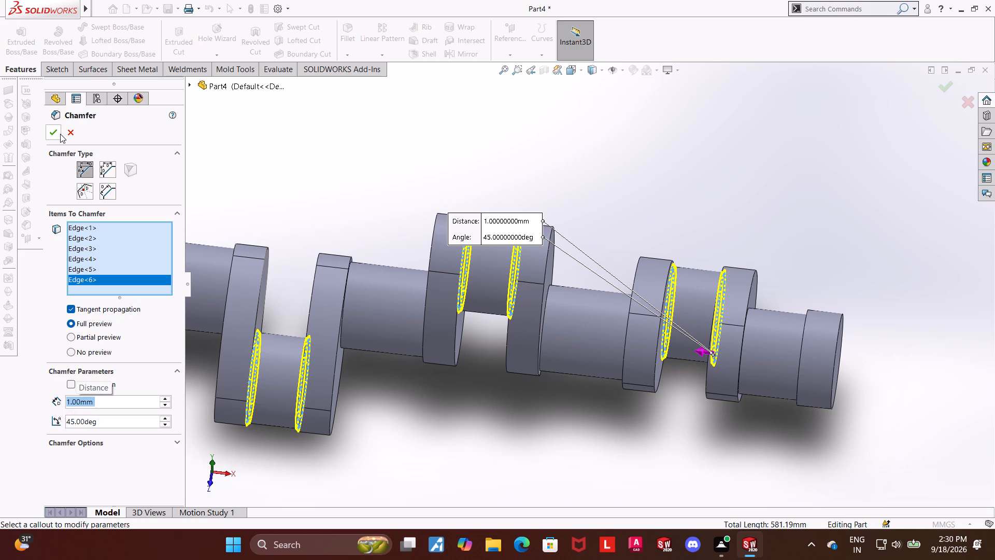
click(58, 134)
click(794, 206)
Start a new chamfer and select both end edges of each of the two main journals nearest the -X end.
middle_drag(781, 202, 757, 188)
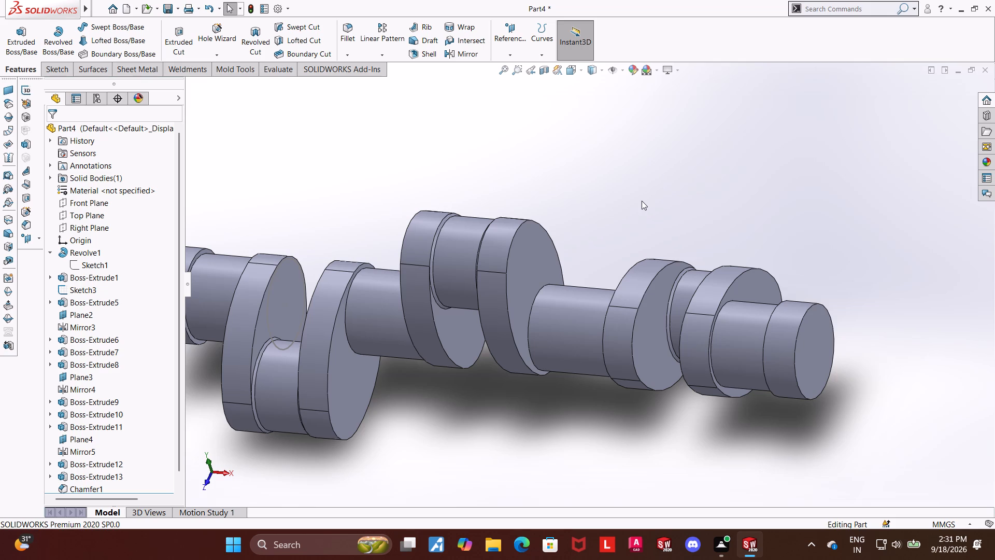
middle_drag(656, 209, 673, 188)
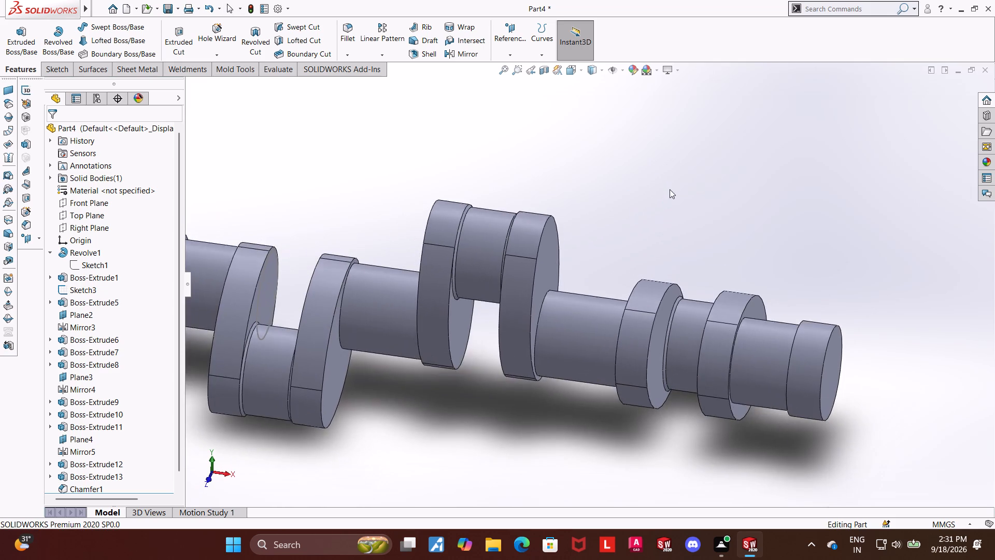
scroll(670, 189, up, 2)
scroll(448, 208, down, 1)
click(351, 57)
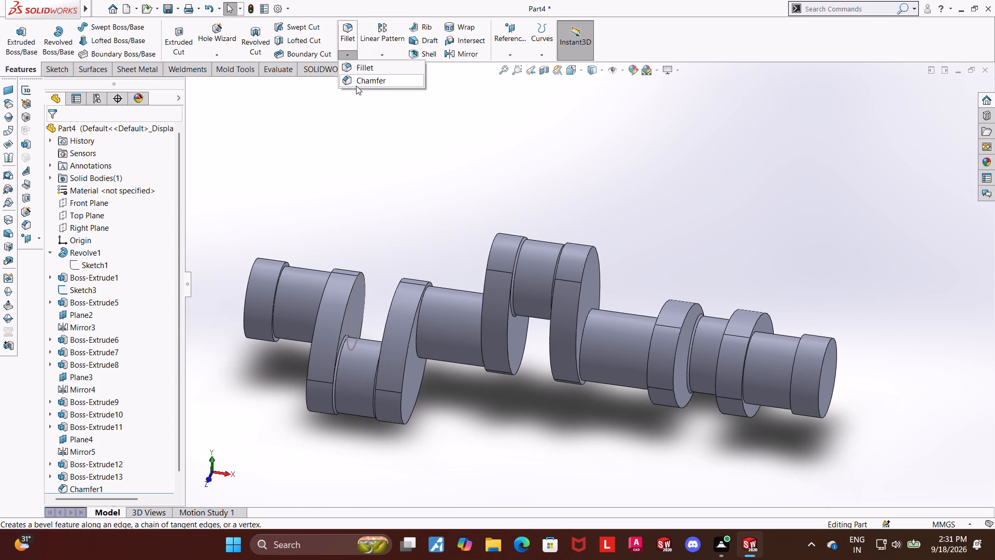
click(356, 86)
middle_drag(380, 210, 374, 205)
scroll(326, 247, down, 4)
scroll(332, 326, up, 4)
scroll(413, 352, down, 4)
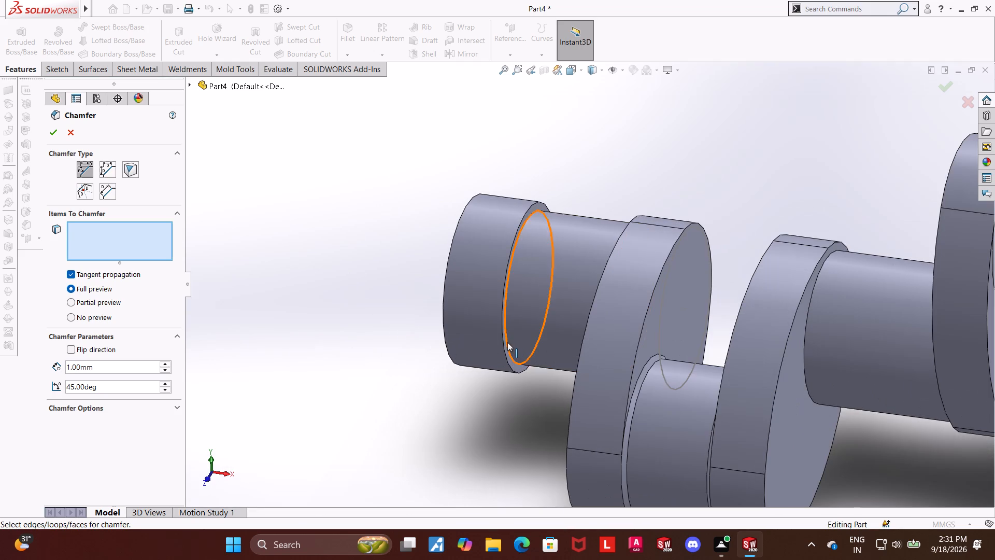
click(507, 342)
middle_drag(537, 112, 596, 152)
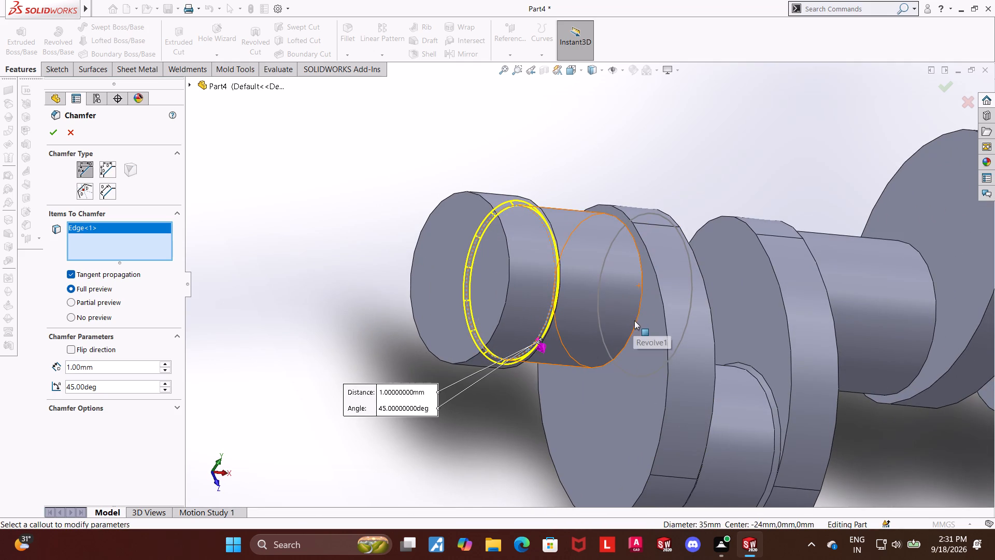
click(636, 321)
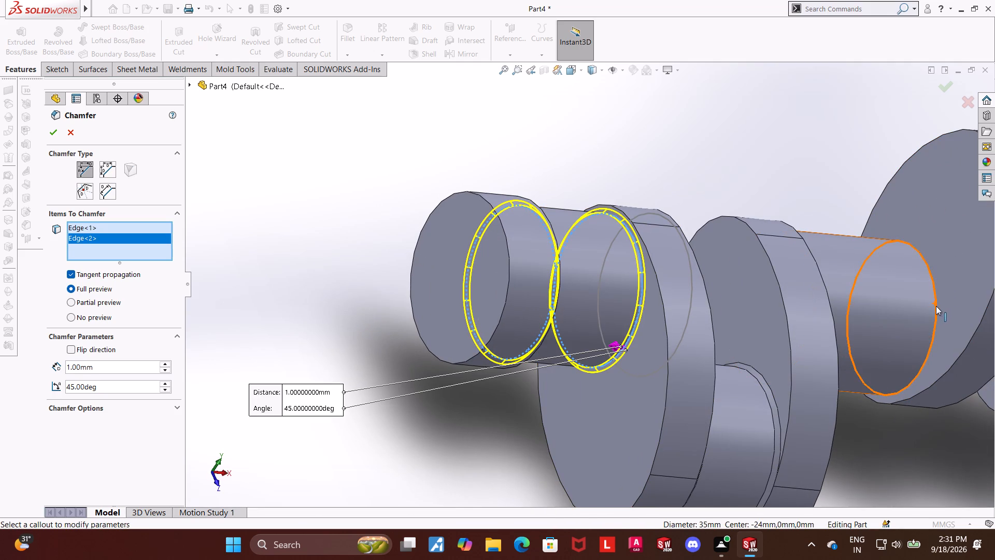
click(936, 306)
middle_drag(788, 148, 705, 141)
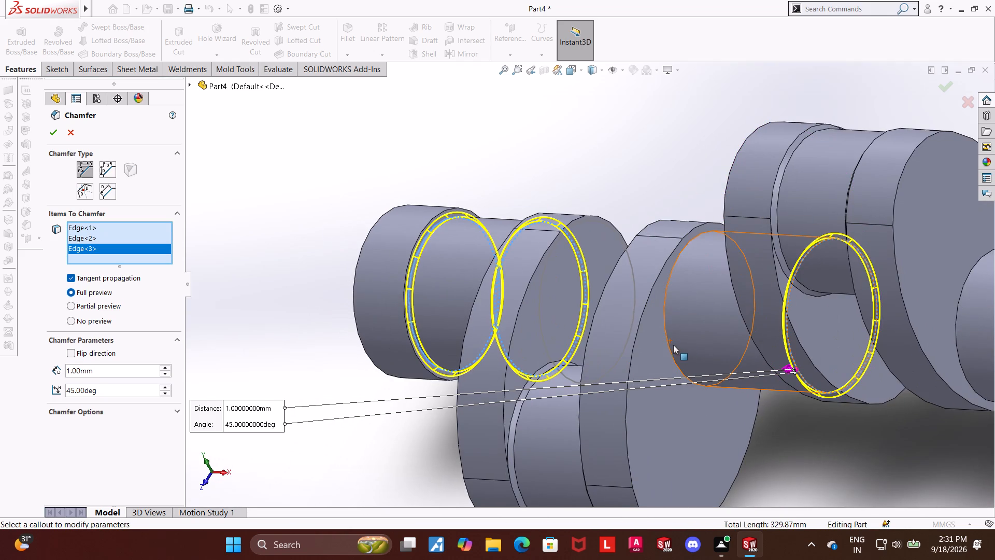
click(666, 339)
Add both end edges of each of the two main journals nearest the +X end to the chamfer selection.
scroll(666, 338, up, 6)
middle_drag(717, 351, 723, 352)
scroll(723, 351, up, 1)
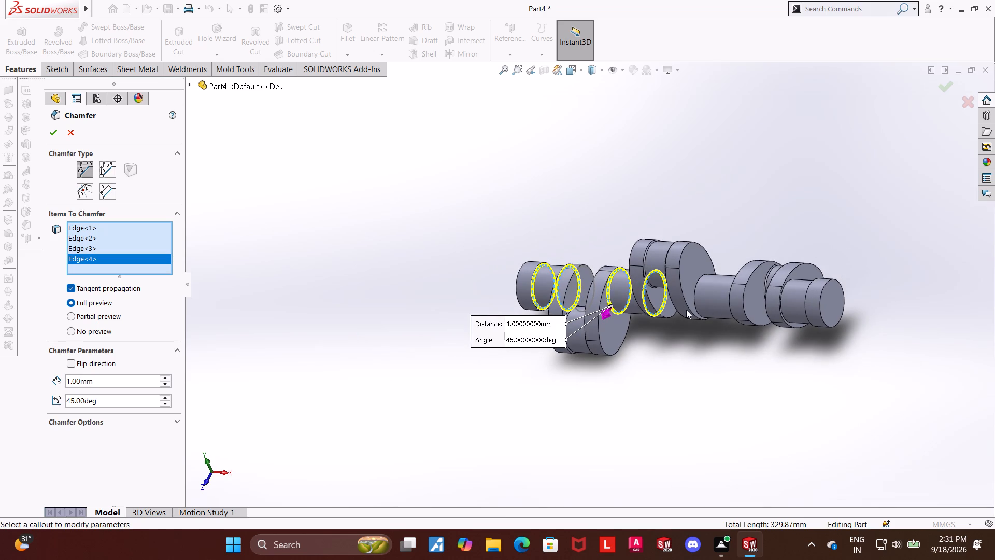
scroll(698, 298, down, 7)
click(615, 302)
scroll(682, 373, up, 5)
middle_drag(644, 355, 703, 363)
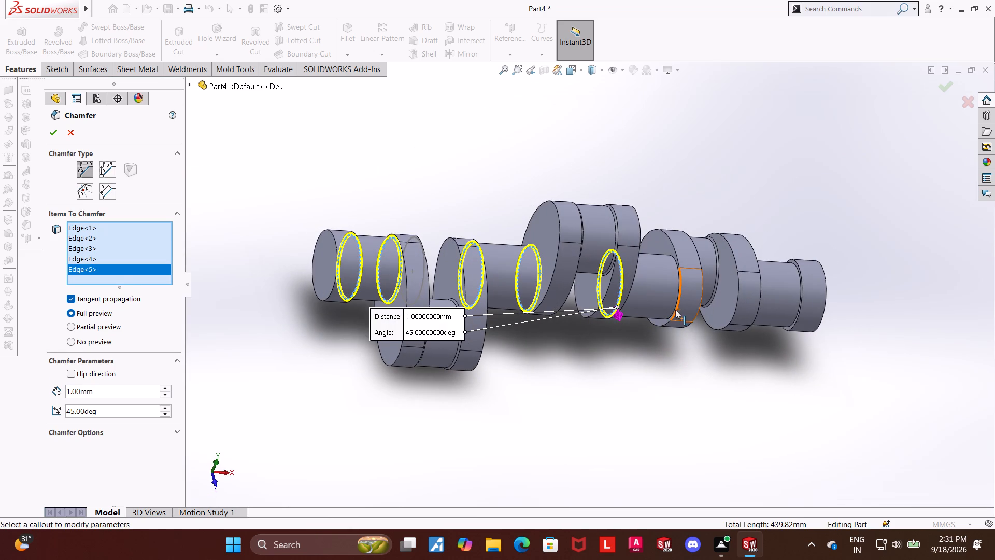
scroll(674, 309, down, 7)
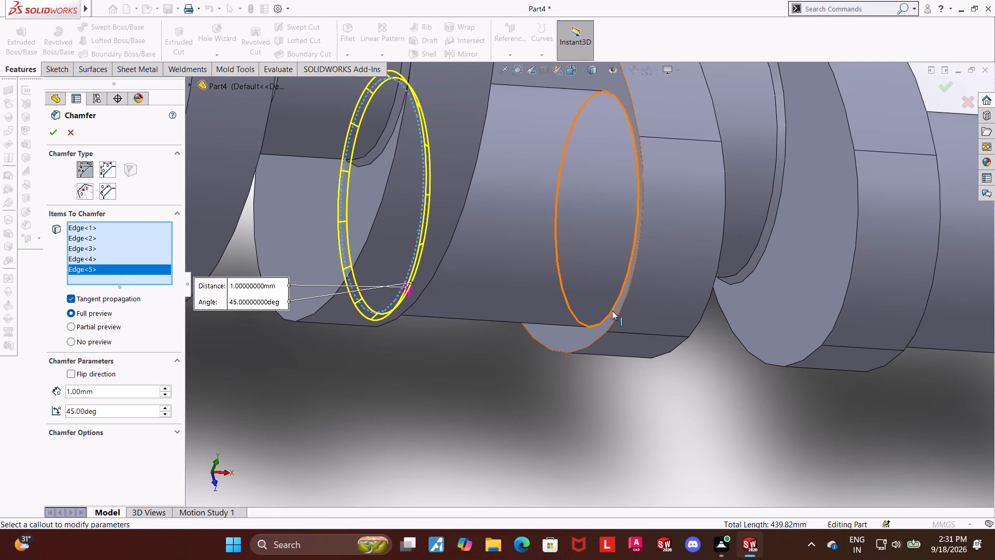
click(612, 311)
scroll(619, 318, up, 6)
middle_drag(821, 273, 767, 268)
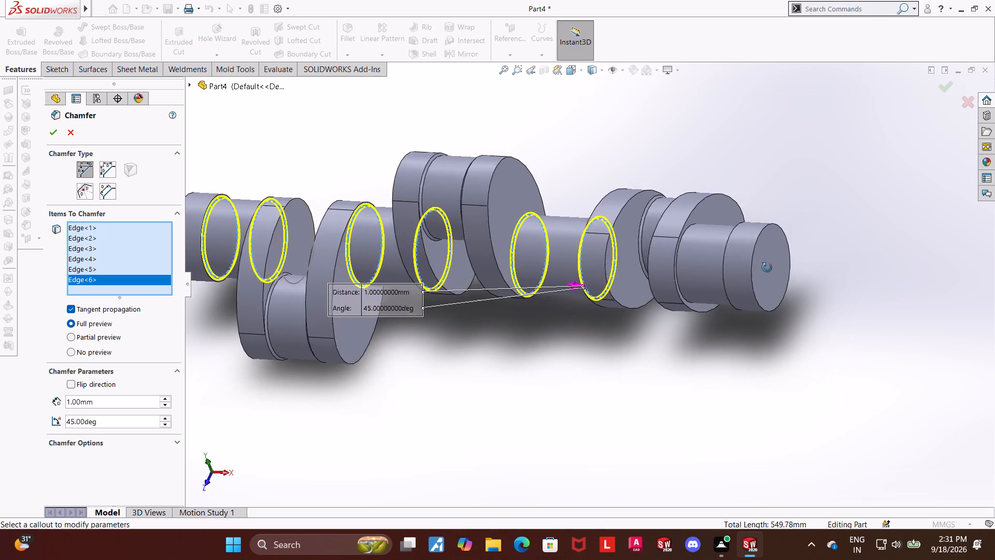
middle_drag(767, 268, 765, 267)
click(675, 284)
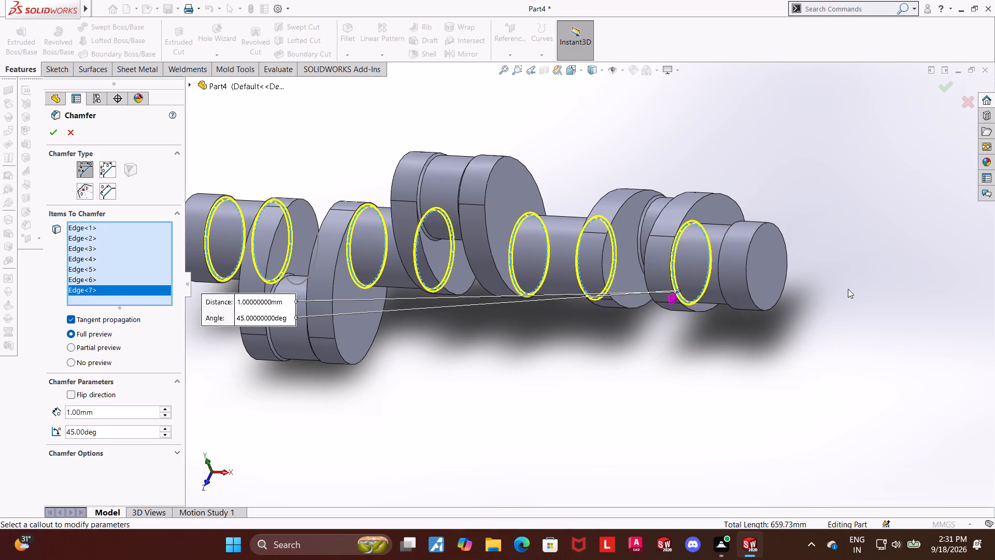
middle_drag(854, 288, 924, 334)
click(728, 278)
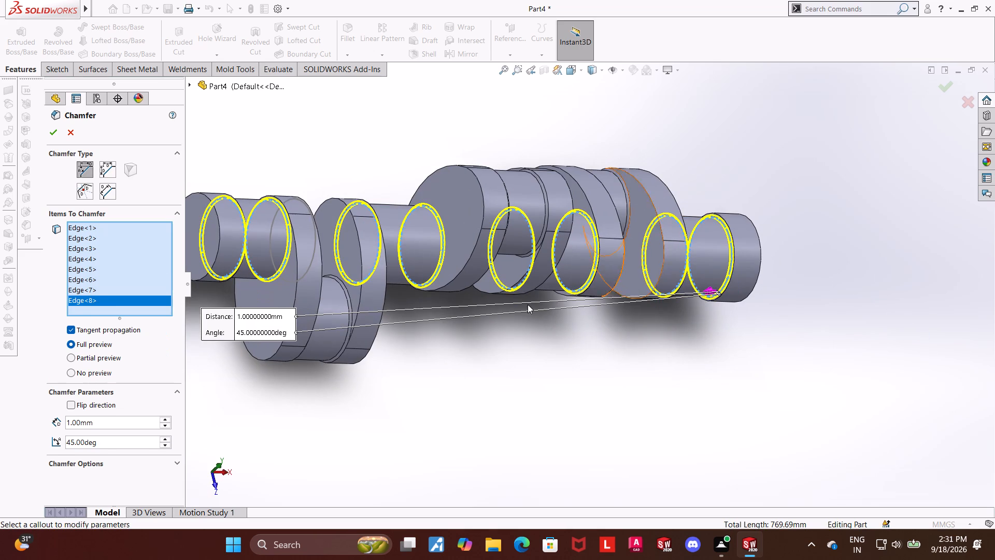
Set the chamfer distance to 2 mm and apply it to the selected main journal edges.
drag(111, 423, 49, 422)
key(2)
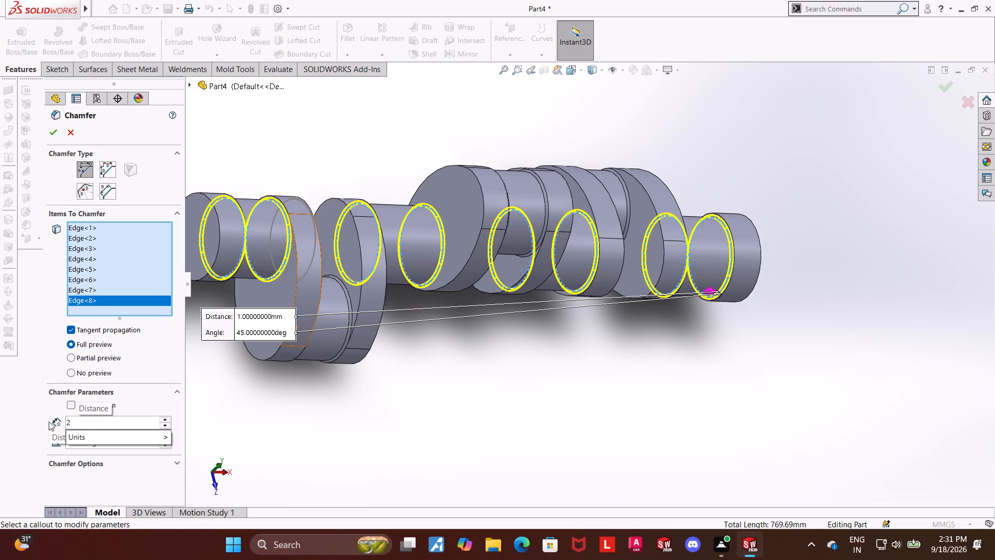
key(Return)
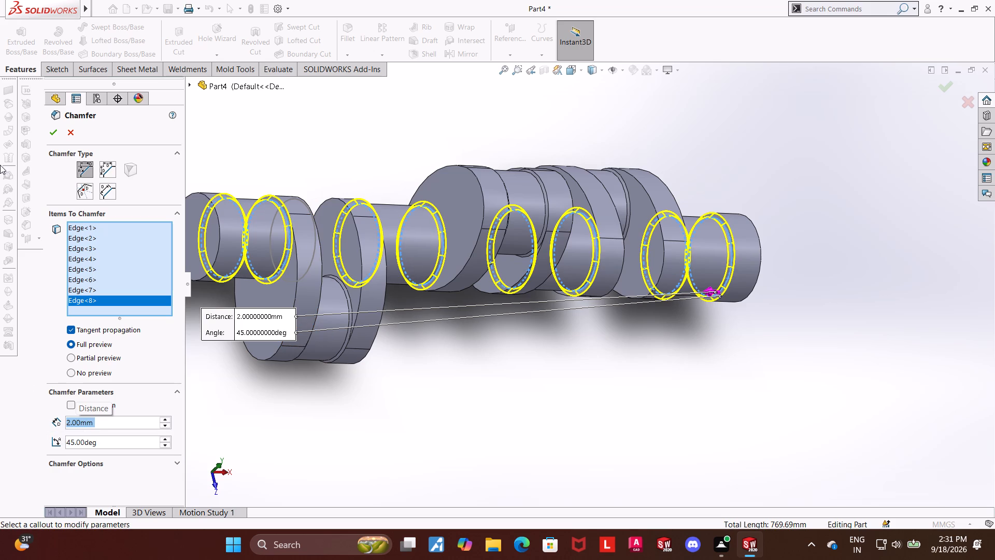
click(52, 134)
Examine the chamfered crankshaft from several oblique angles and in the front view.
scroll(544, 342, up, 3)
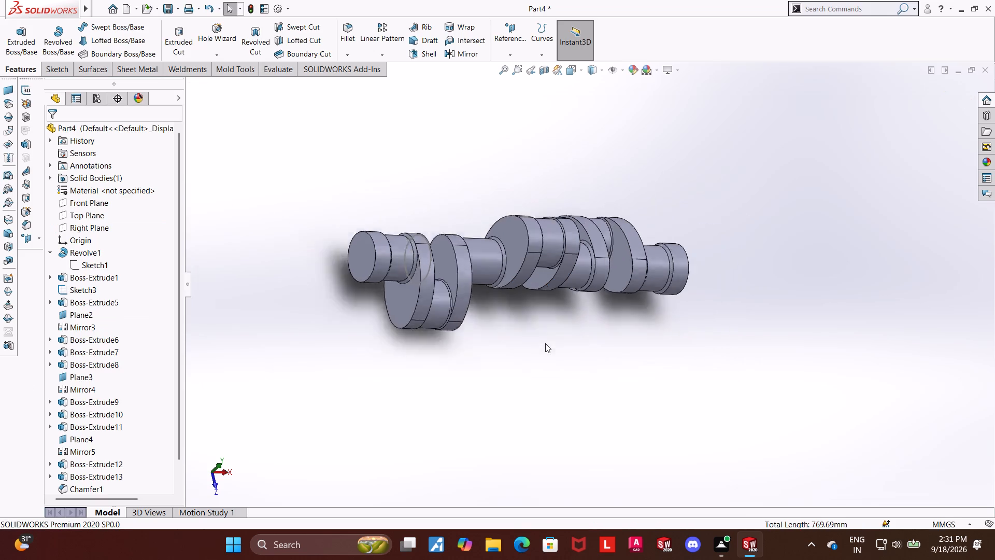
scroll(545, 343, up, 2)
middle_drag(565, 345, 505, 256)
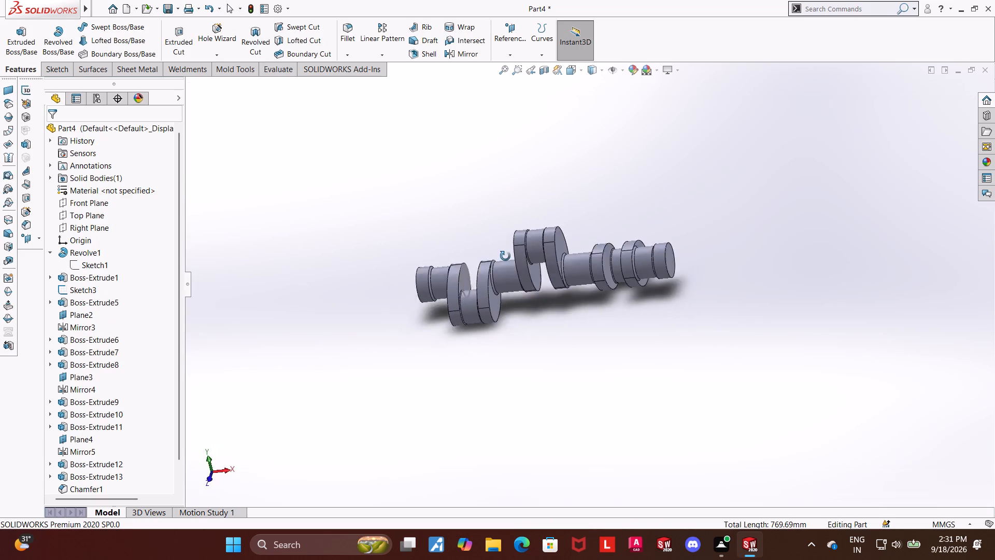
middle_drag(505, 256, 515, 277)
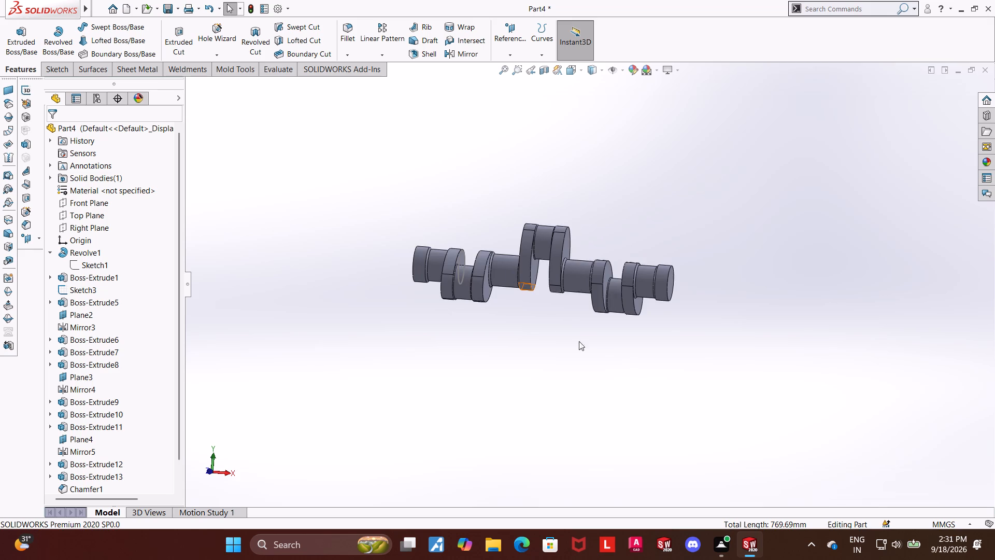
scroll(520, 264, down, 3)
middle_drag(311, 179, 326, 187)
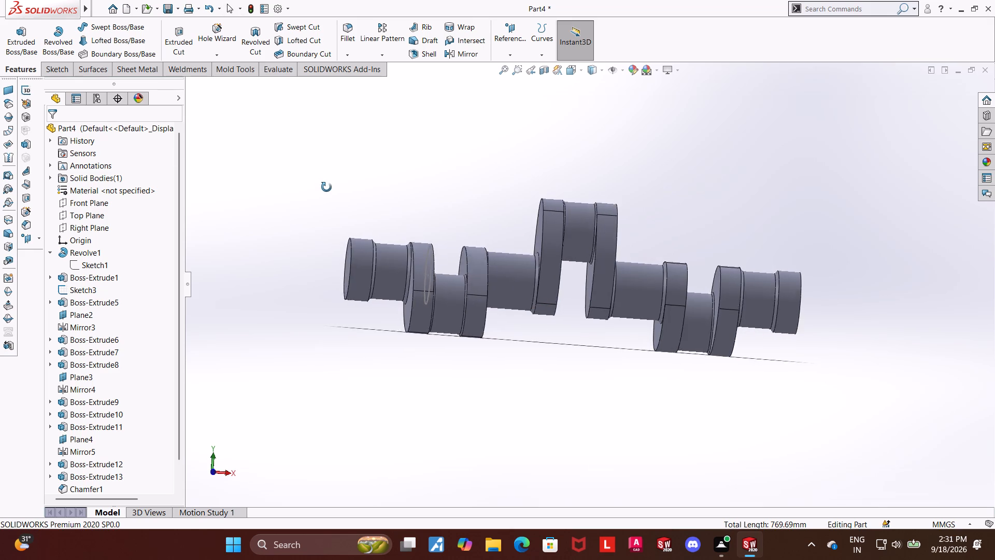
middle_drag(326, 187, 323, 187)
scroll(323, 187, up, 1)
middle_drag(304, 188, 293, 190)
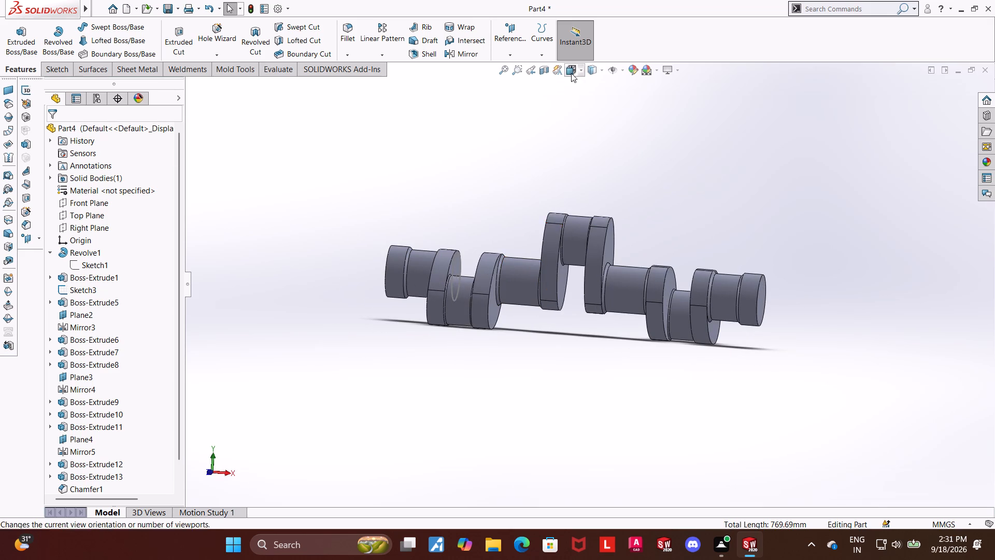
click(571, 73)
click(517, 267)
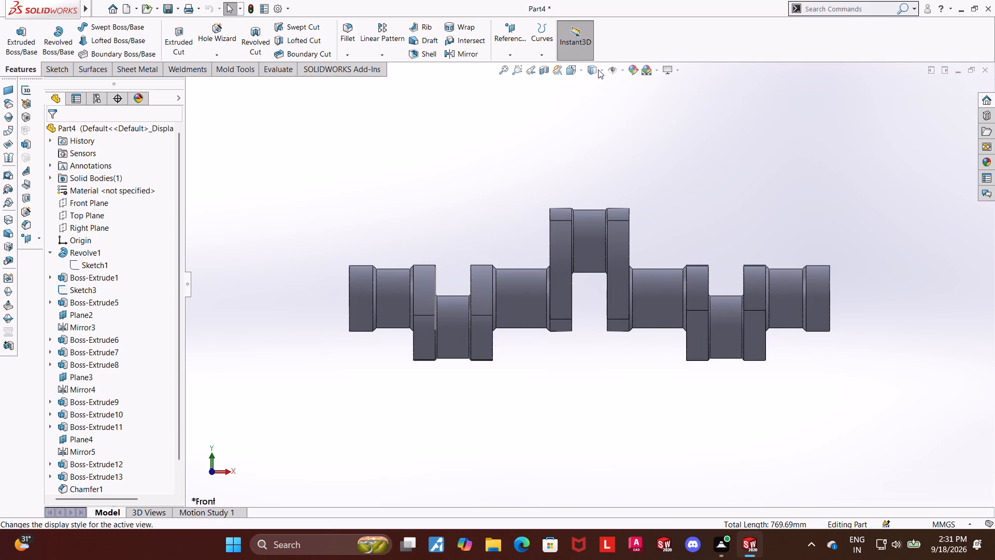
Check the crankshaft's front view in wireframe and hidden-lines-visible display, and return to shaded with edges.
click(598, 69)
click(596, 141)
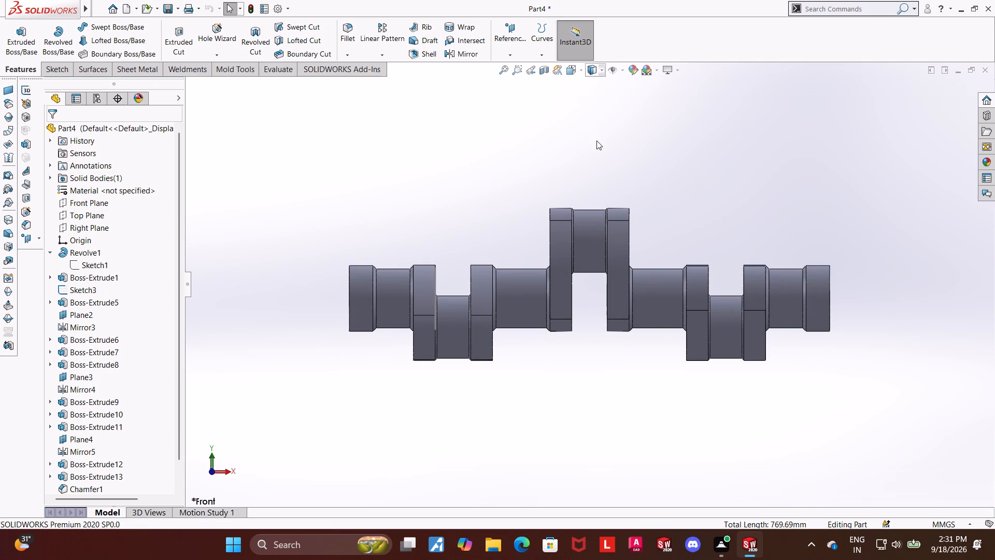
click(591, 73)
click(593, 129)
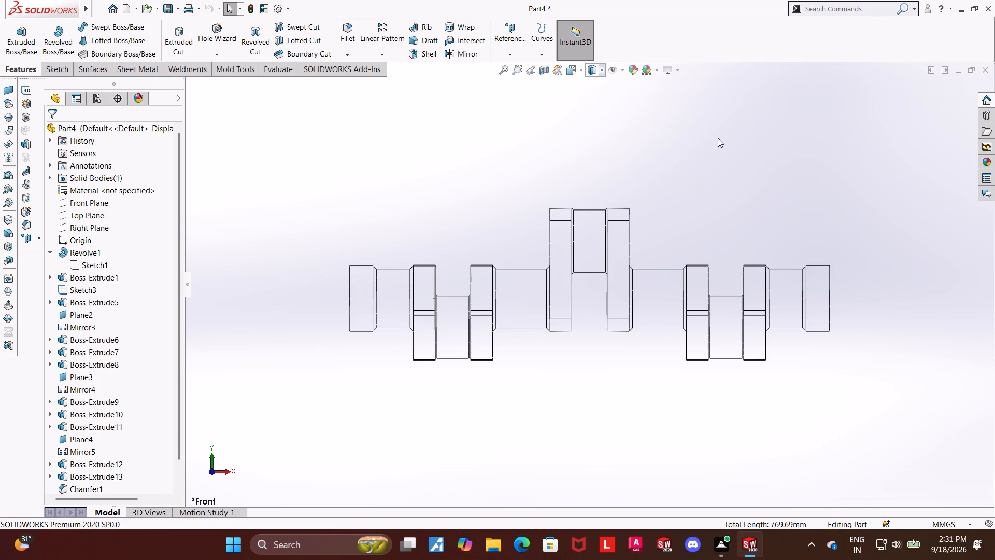
click(595, 73)
click(596, 89)
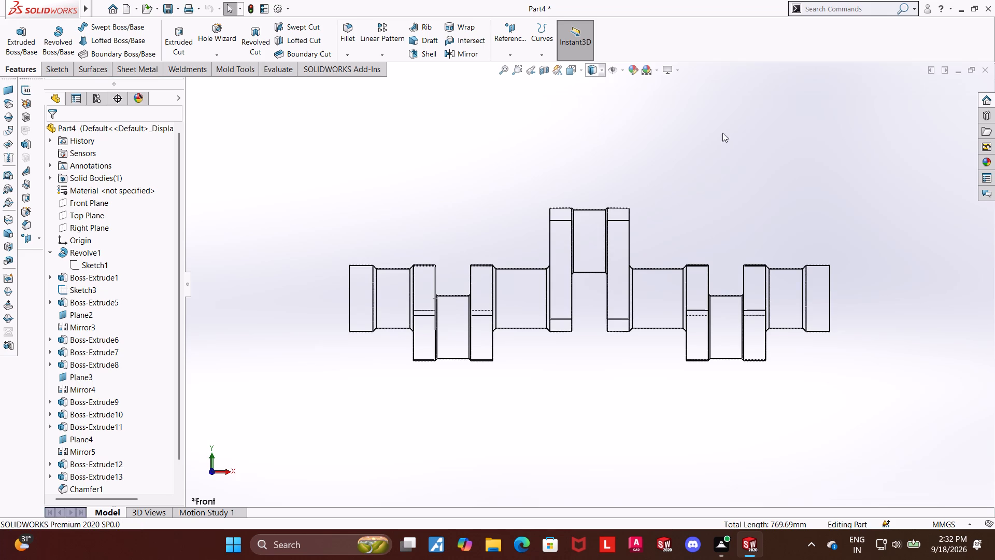
middle_drag(775, 151, 746, 162)
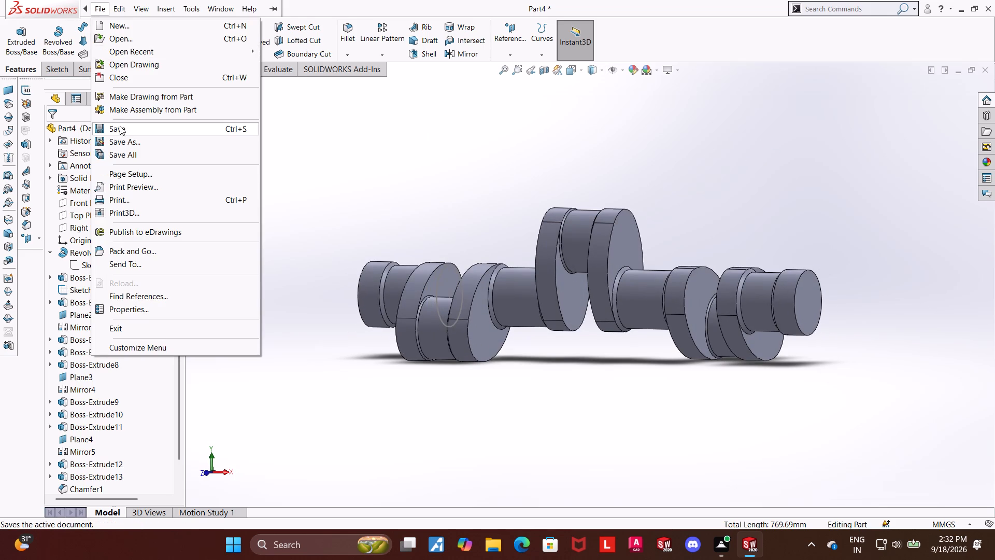
Save the part as "crank shaft" in the Downloads folder.
click(123, 139)
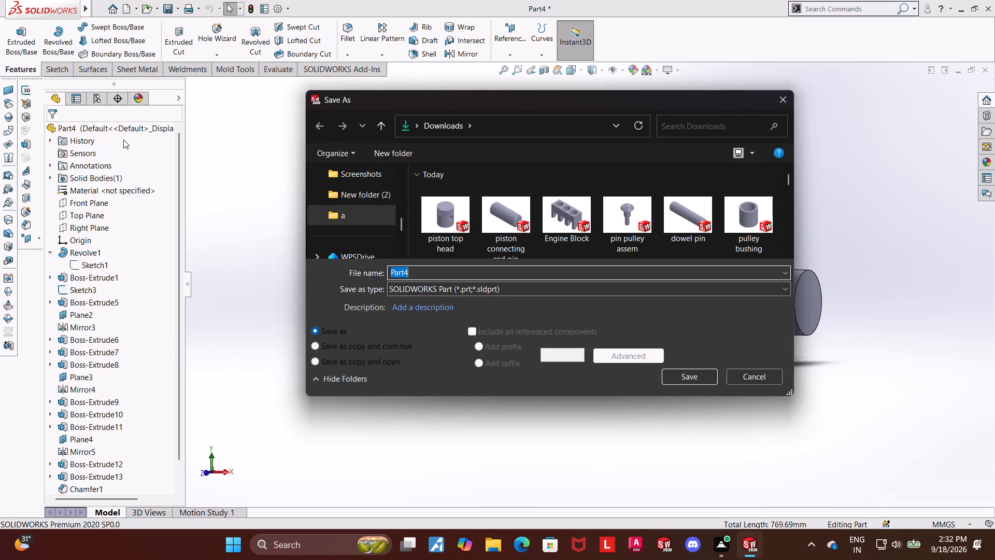
text(crank shafty)
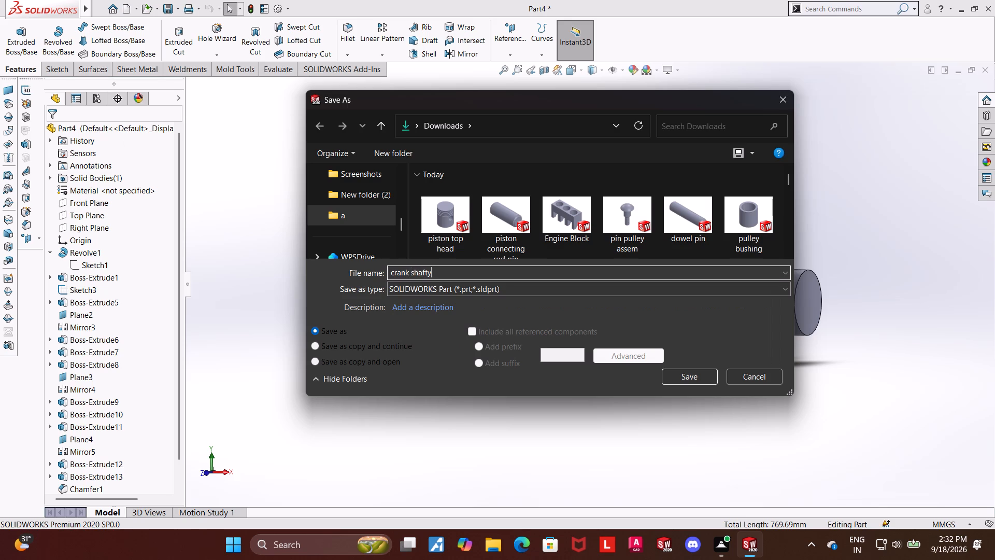
key(BackSpace)
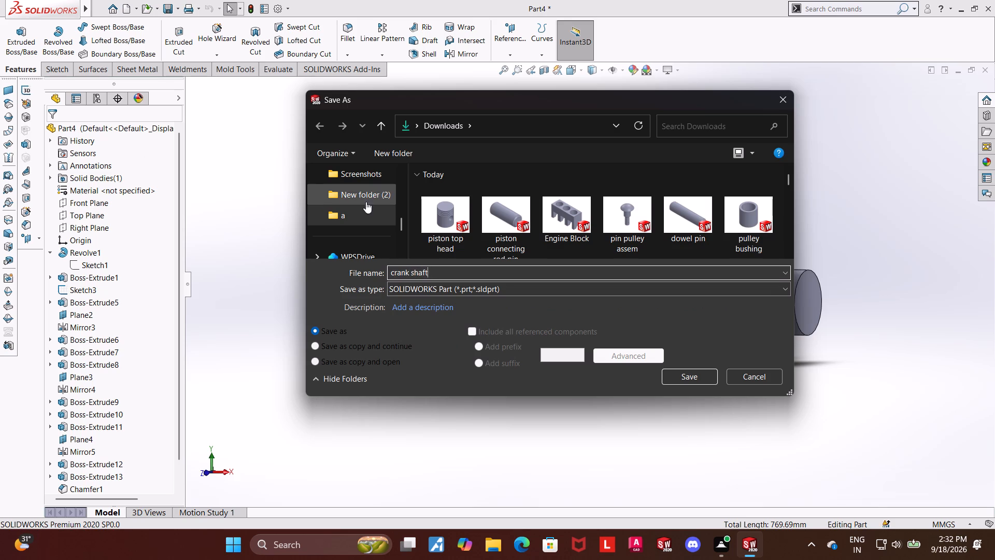
click(681, 379)
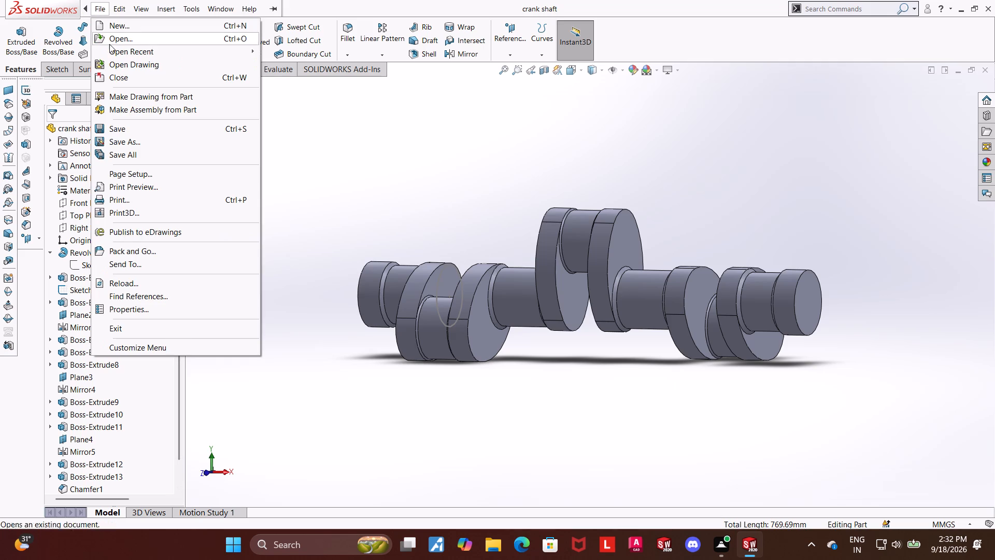
Create a new assembly and place the Engine Block in it as the first component.
click(120, 27)
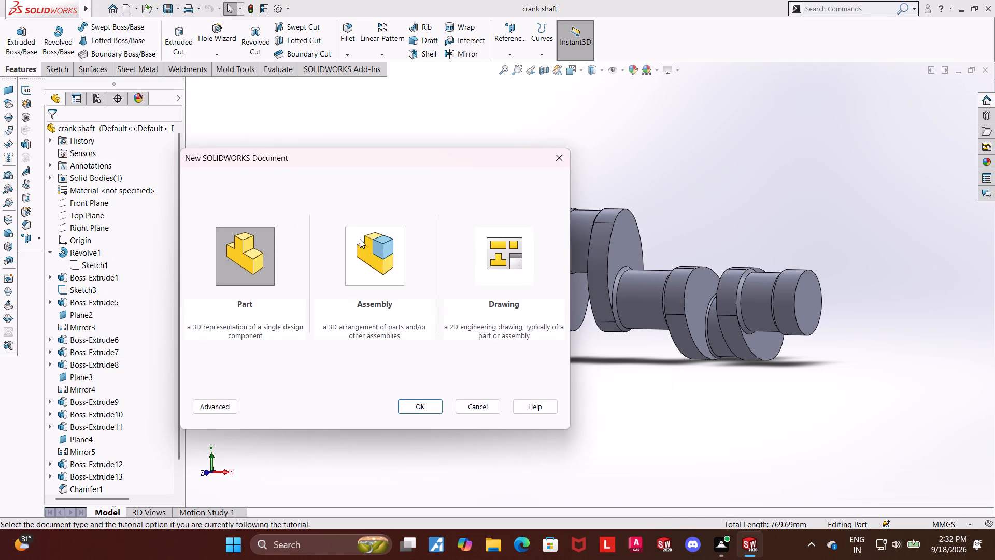
double_click(366, 255)
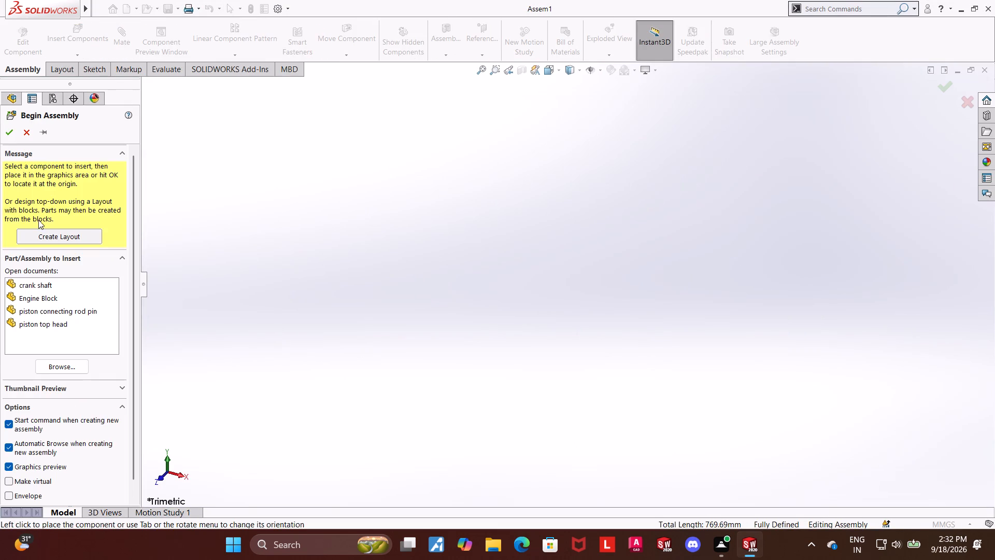
double_click(42, 300)
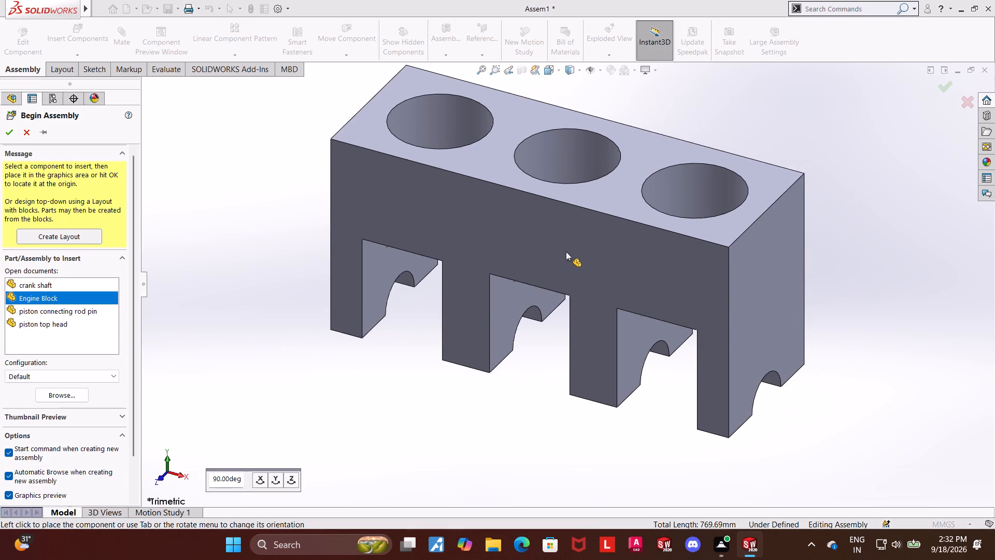
click(565, 251)
scroll(565, 251, up, 5)
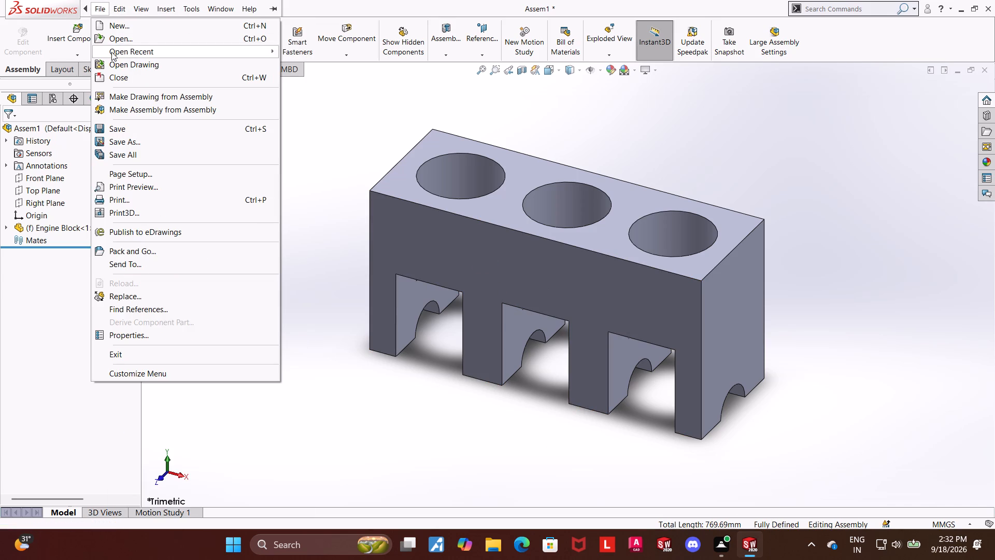
Open the connecting rod files from the Downloads folder.
click(122, 44)
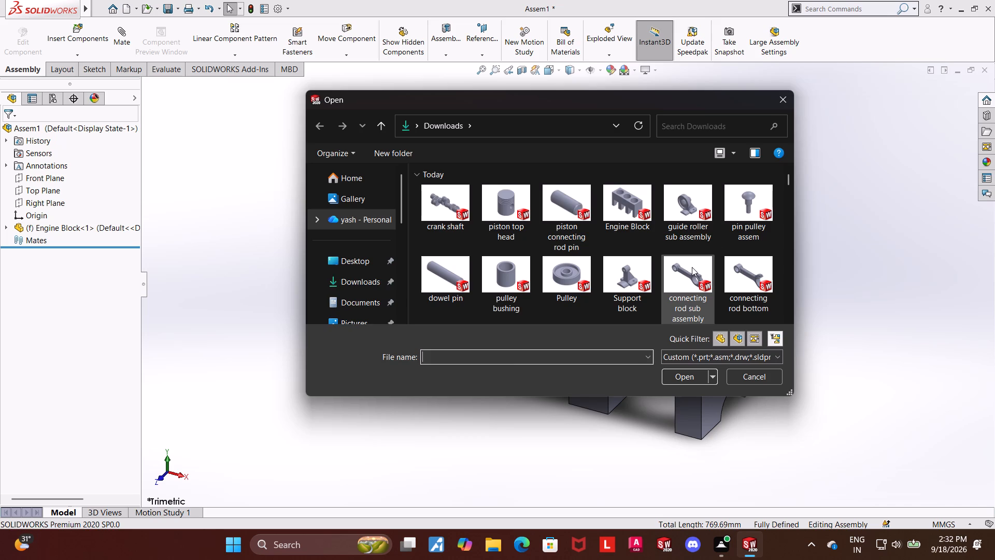
double_click(691, 267)
scroll(751, 219, down, 1)
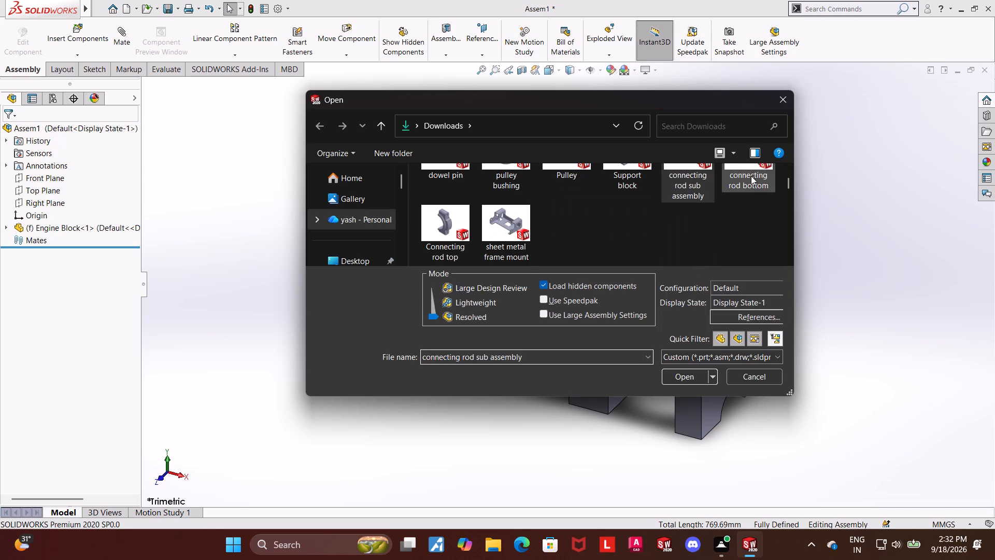
ctrl+click(751, 176)
ctrl+click(453, 253)
click(696, 375)
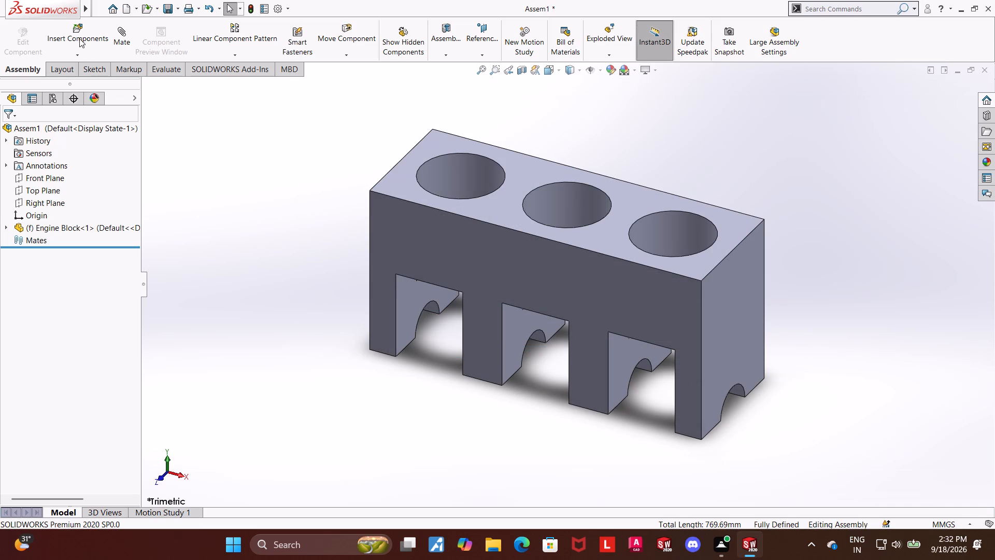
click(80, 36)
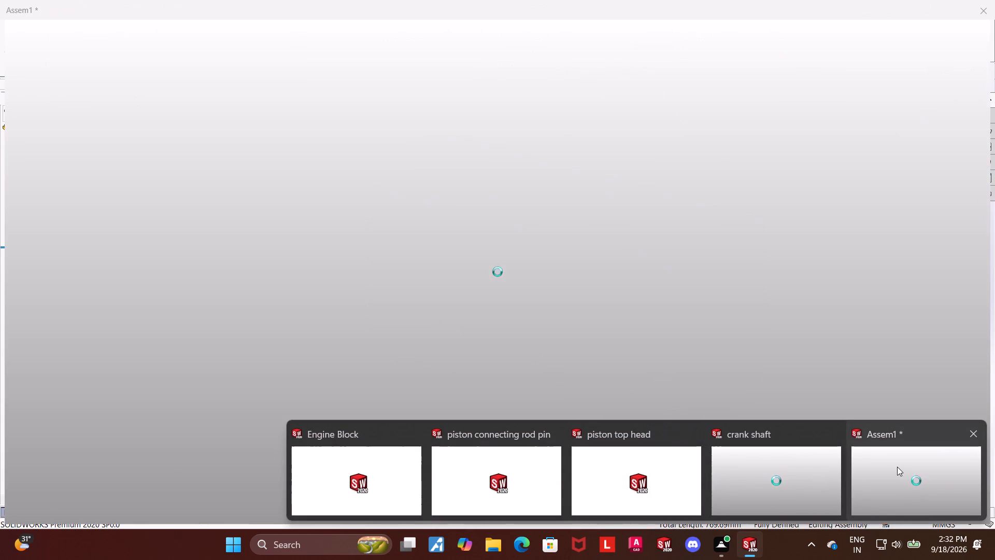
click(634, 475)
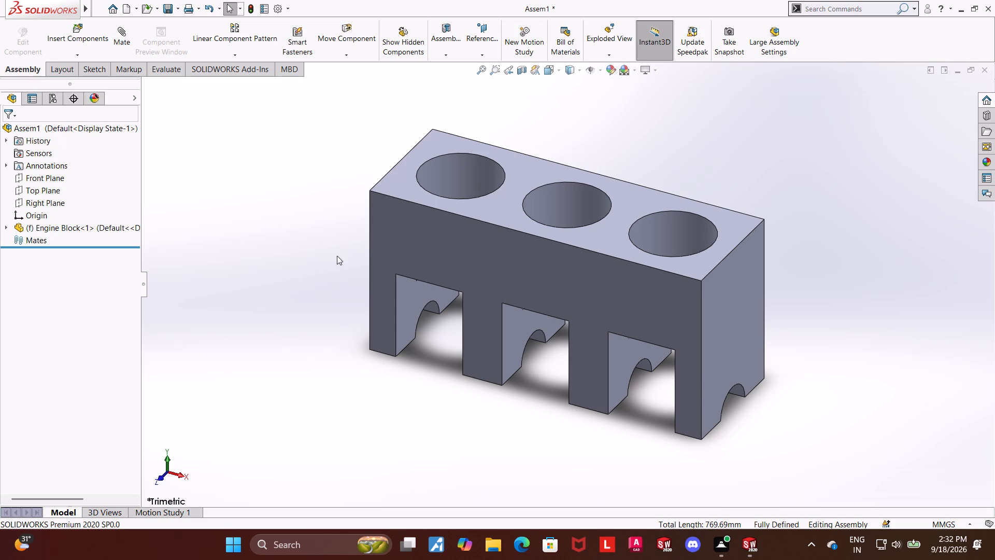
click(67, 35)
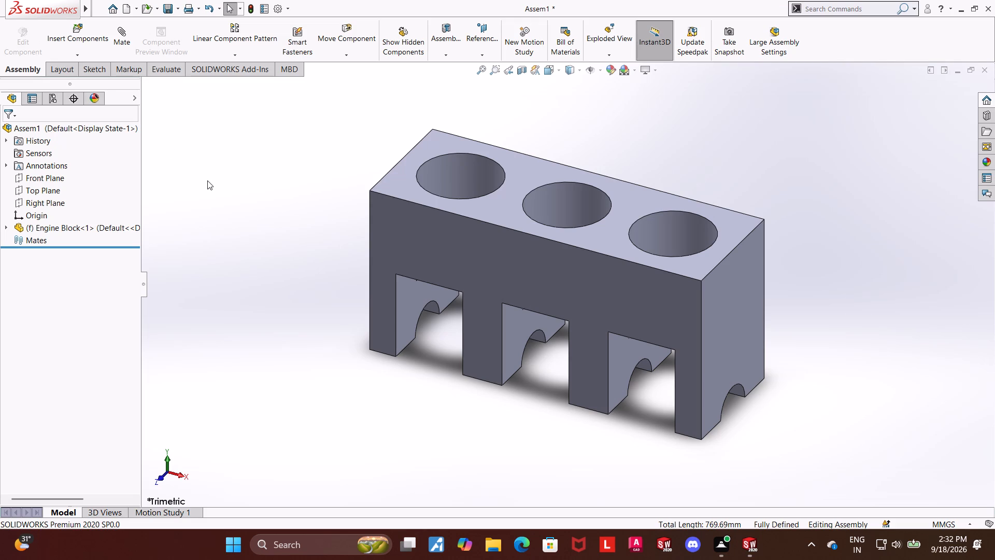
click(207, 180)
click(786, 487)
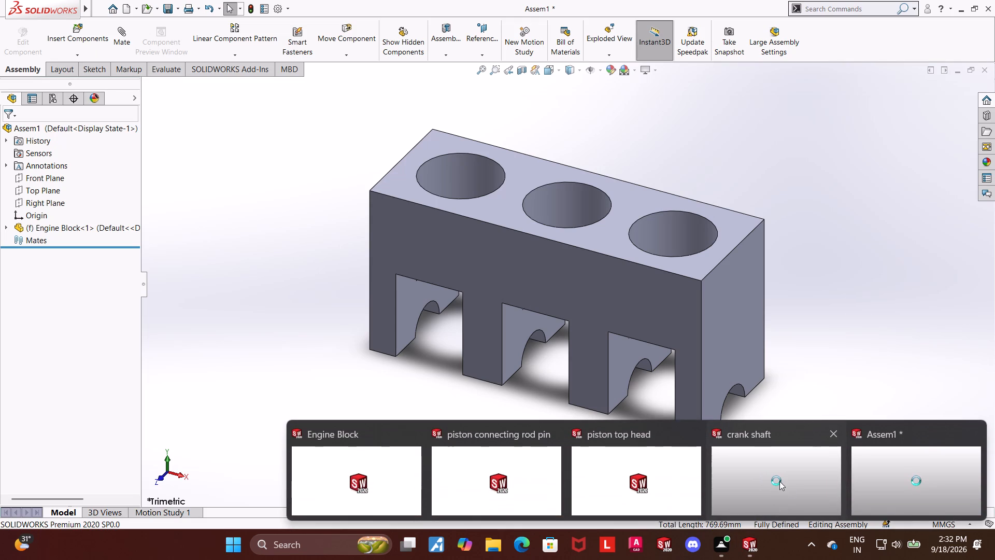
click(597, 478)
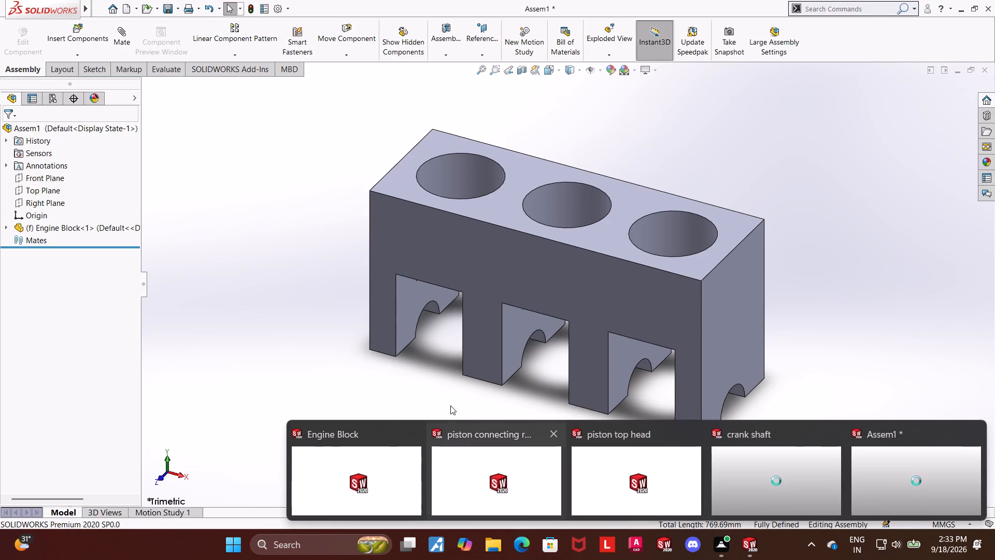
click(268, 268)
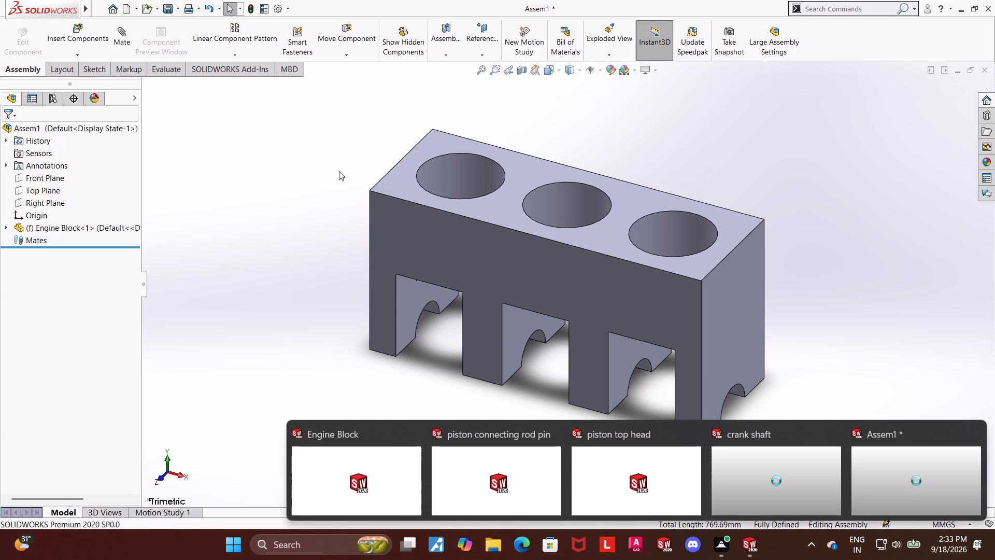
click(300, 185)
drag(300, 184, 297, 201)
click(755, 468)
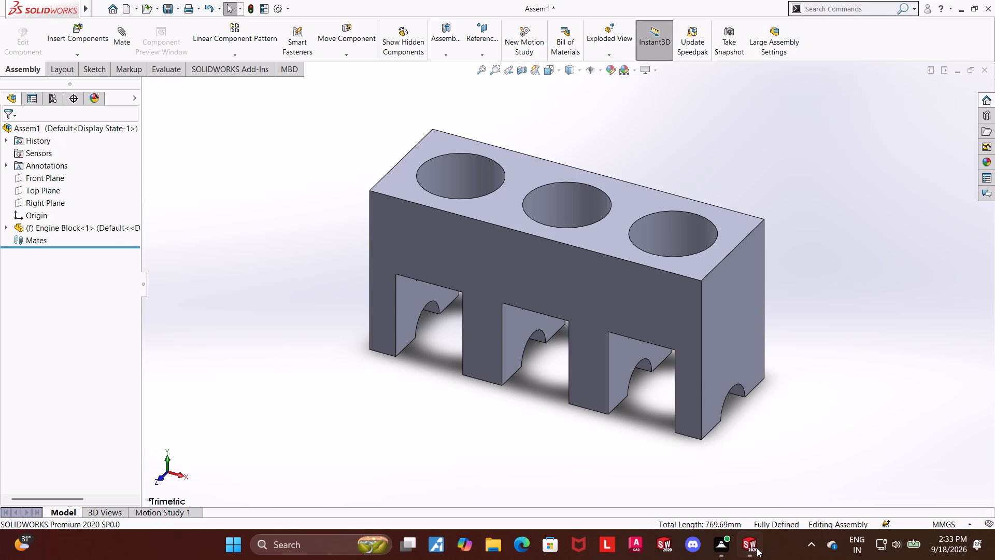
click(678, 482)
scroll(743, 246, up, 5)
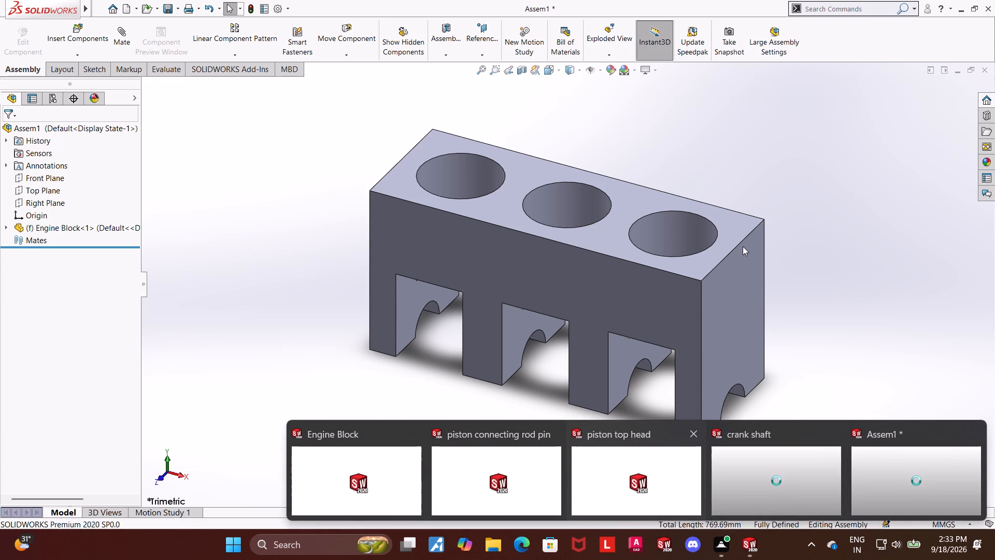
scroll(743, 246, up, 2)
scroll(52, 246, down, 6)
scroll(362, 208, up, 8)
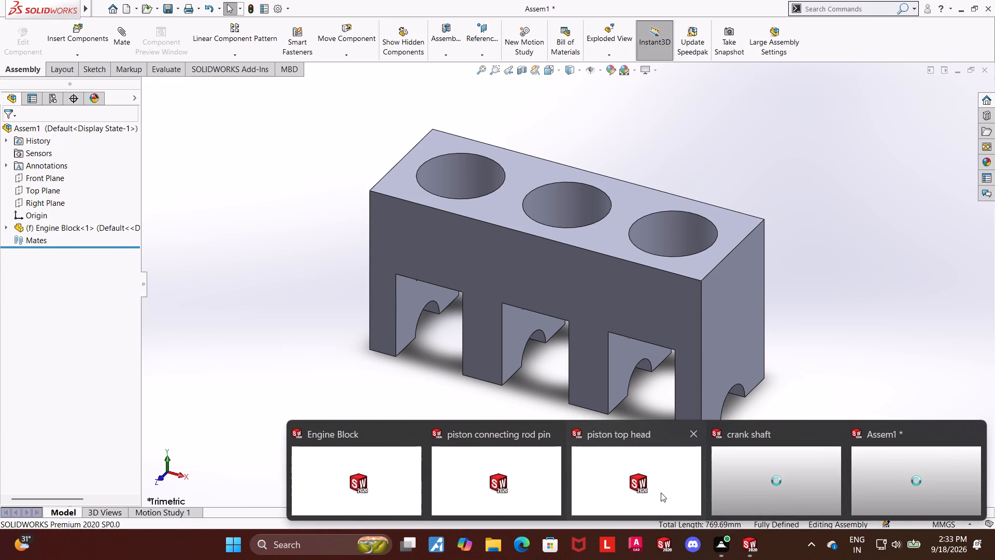
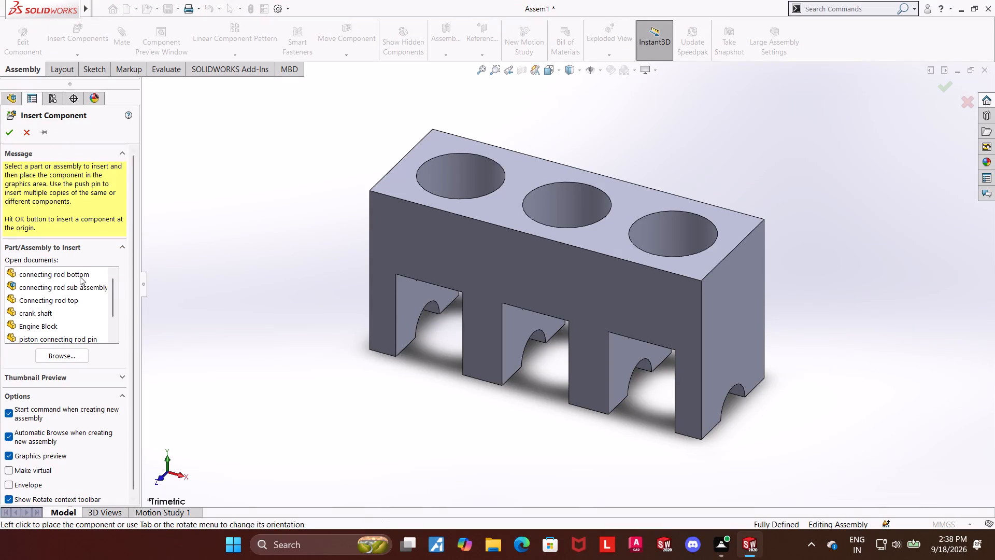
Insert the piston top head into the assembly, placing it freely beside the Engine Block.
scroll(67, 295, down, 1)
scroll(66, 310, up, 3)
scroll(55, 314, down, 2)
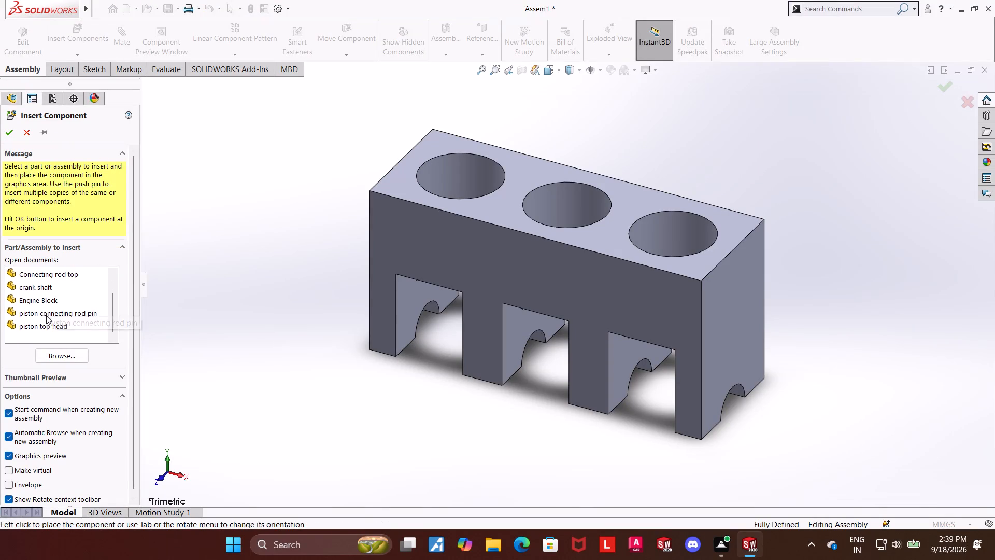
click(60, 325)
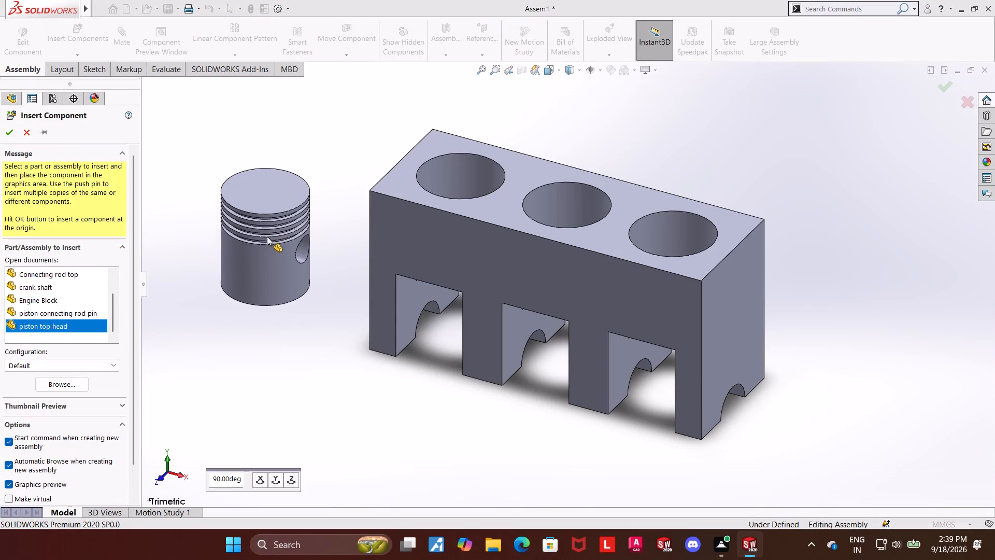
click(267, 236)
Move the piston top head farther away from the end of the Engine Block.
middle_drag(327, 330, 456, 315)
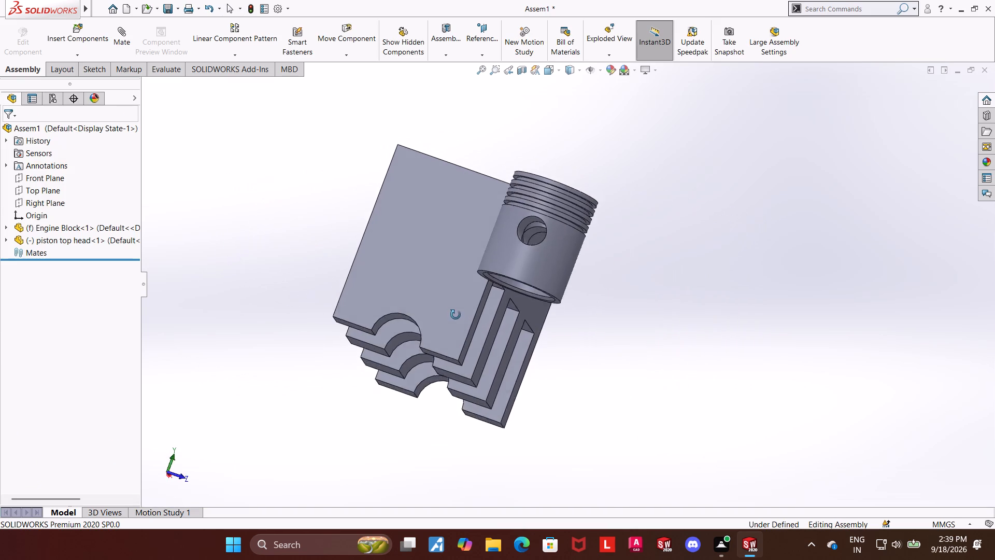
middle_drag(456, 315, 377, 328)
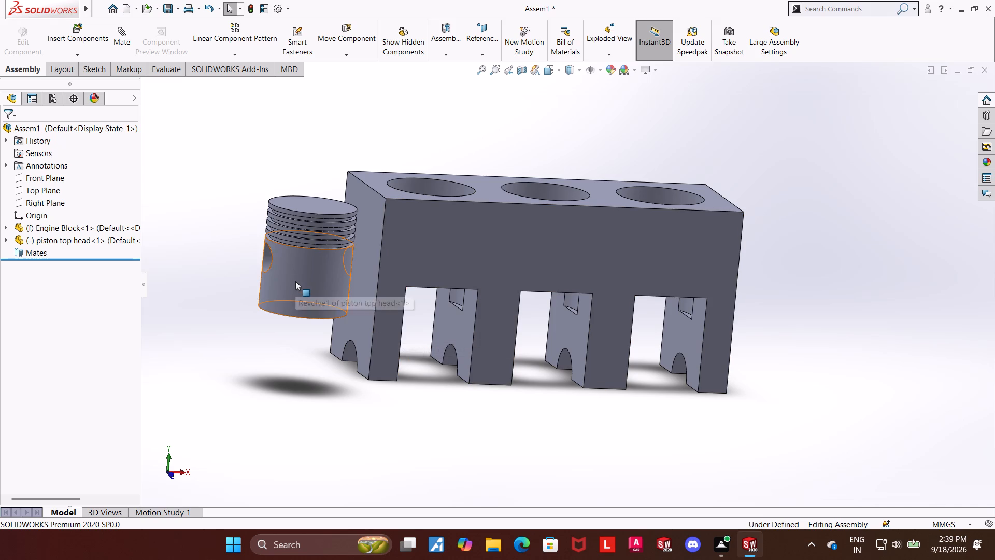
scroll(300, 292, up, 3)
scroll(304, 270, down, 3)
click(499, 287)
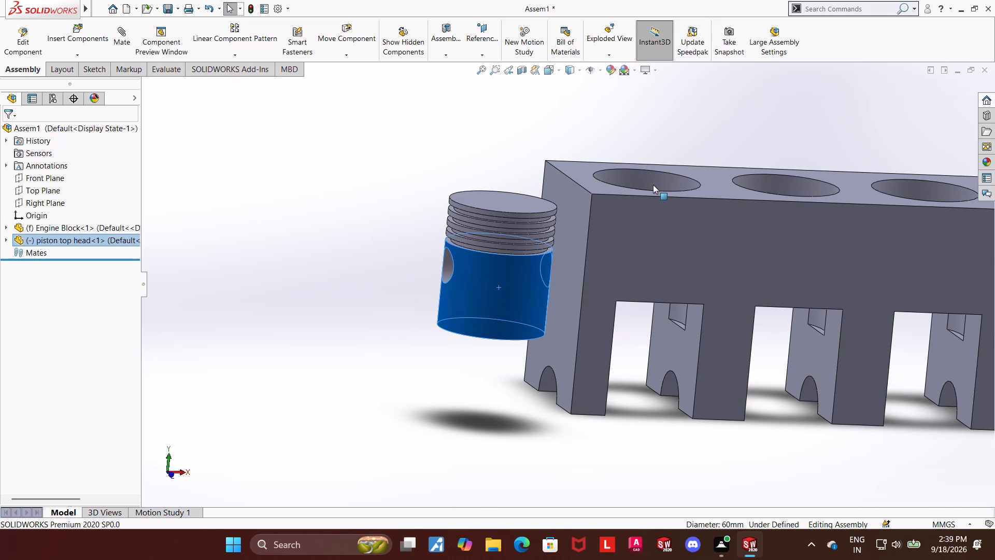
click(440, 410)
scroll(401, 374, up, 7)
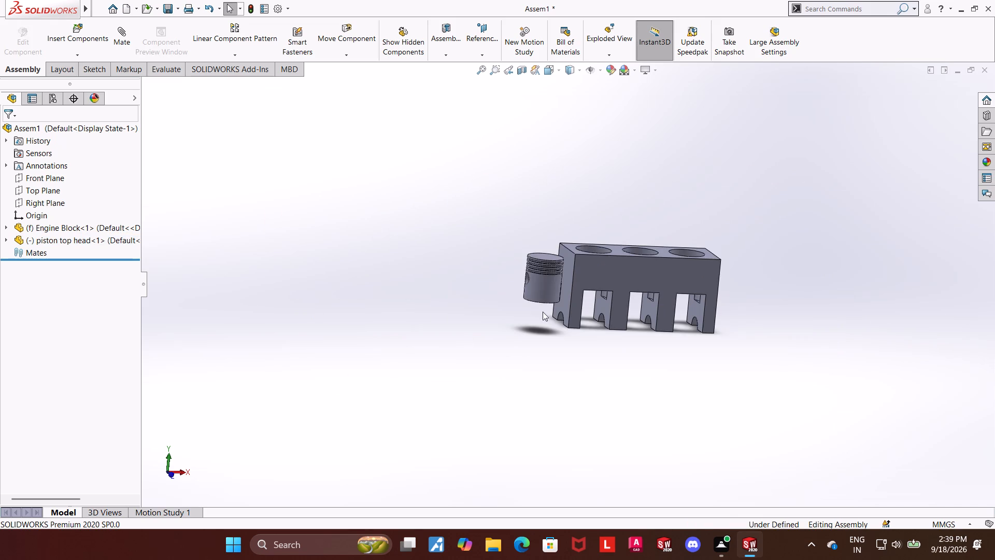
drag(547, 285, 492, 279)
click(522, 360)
Close the Engine Block assembly without saving its changes.
scroll(528, 256, down, 3)
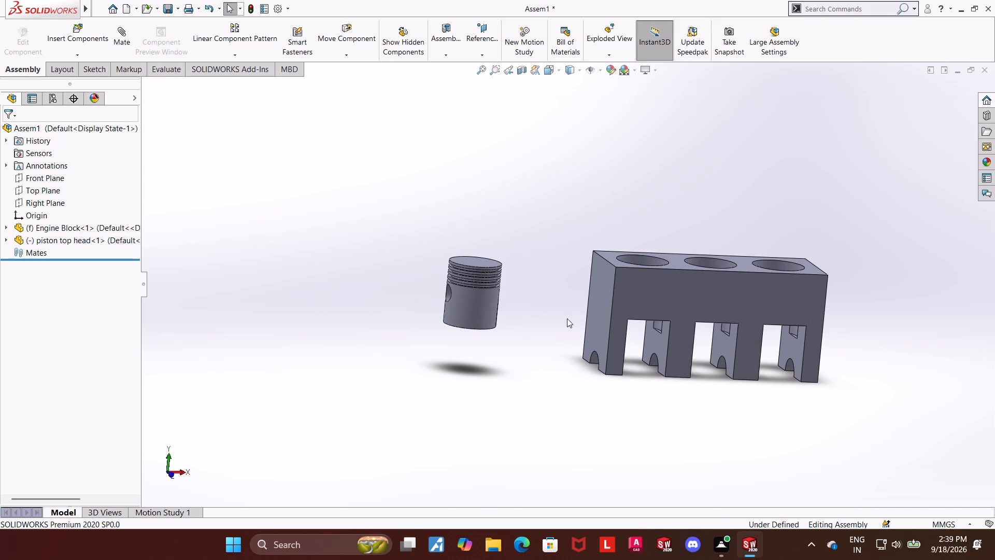
scroll(563, 314, down, 1)
click(80, 29)
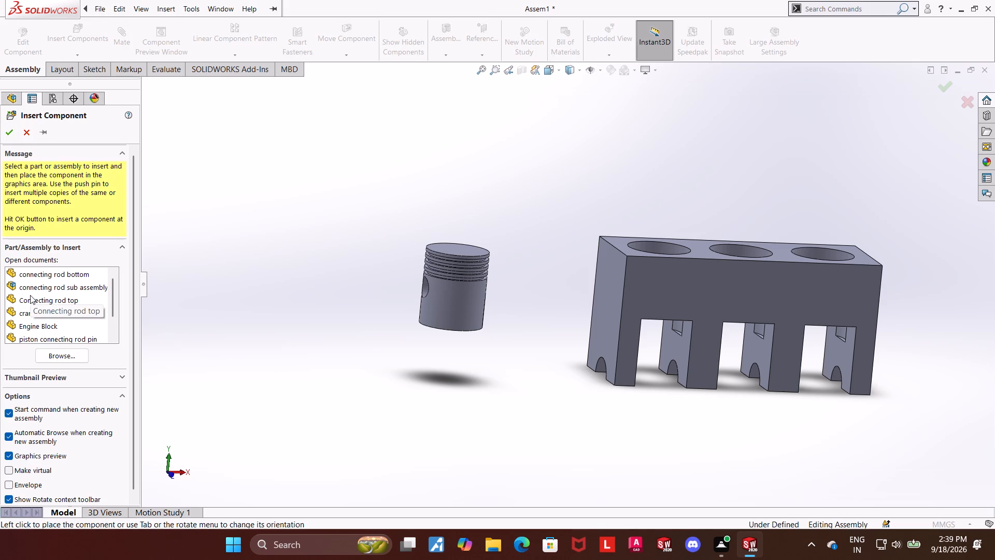
click(26, 129)
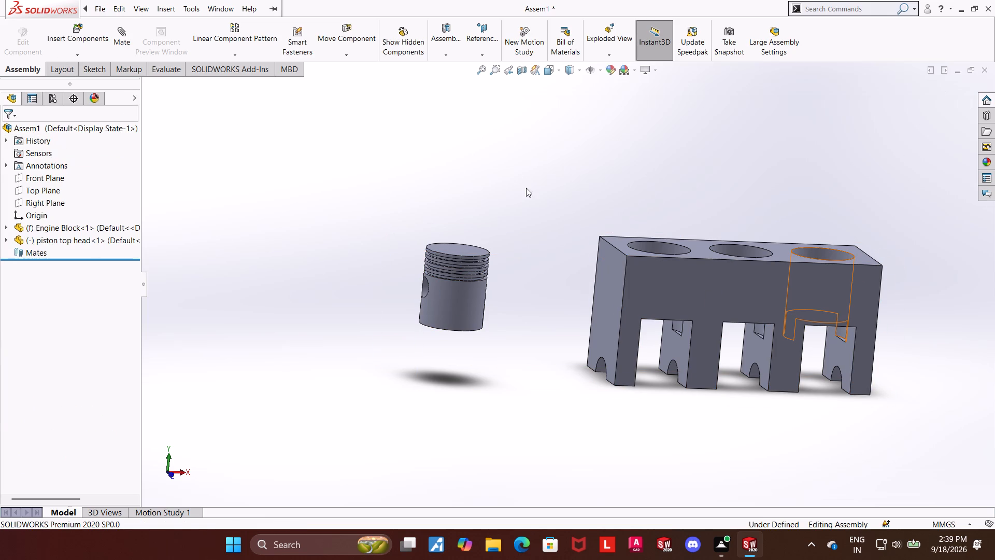
click(983, 69)
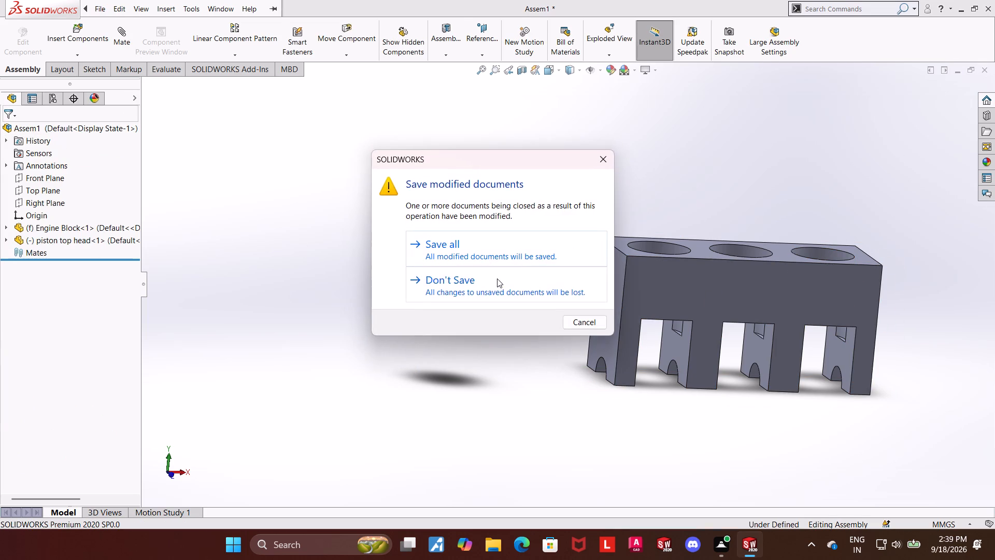
click(497, 278)
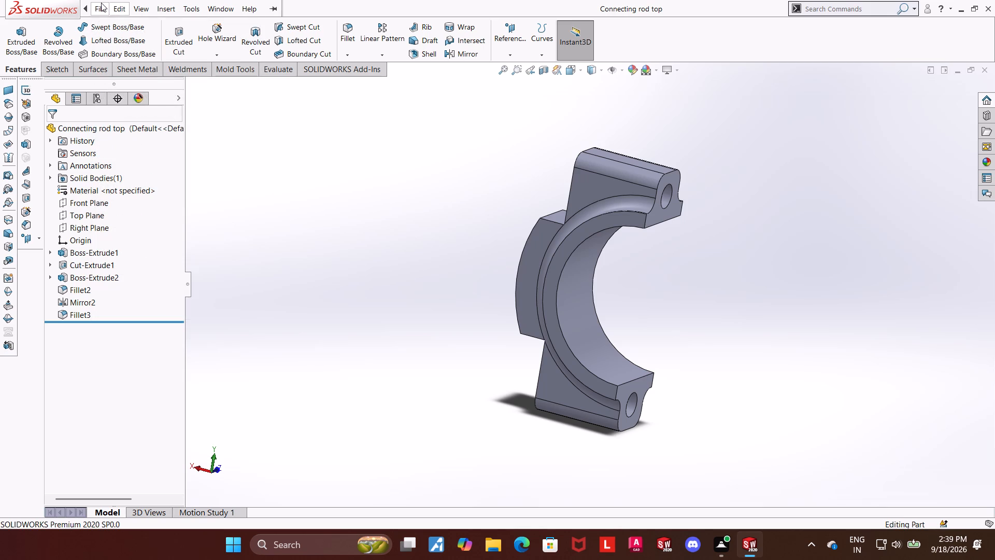
Create a new assembly and place the connecting rod sub assembly in it as the first component.
click(115, 42)
click(778, 103)
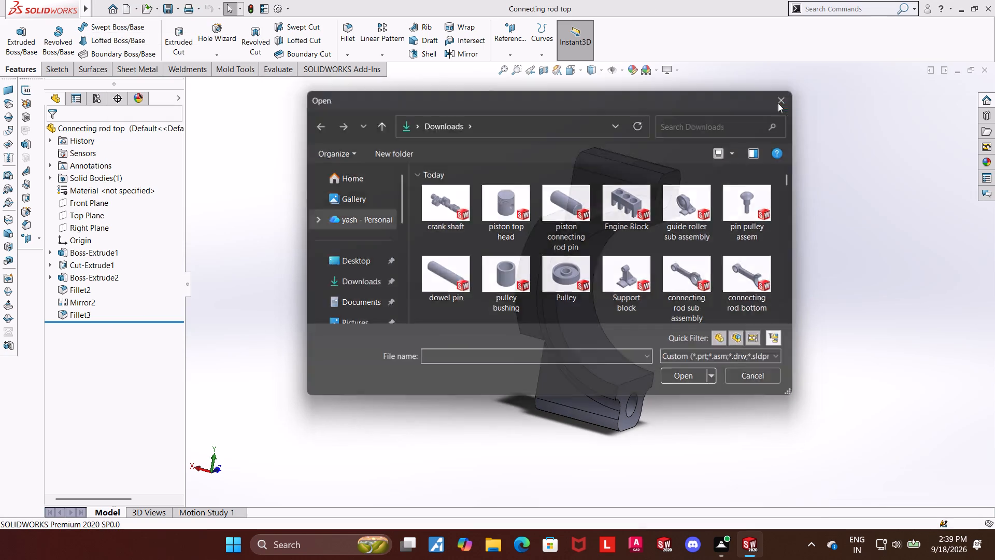
click(110, 27)
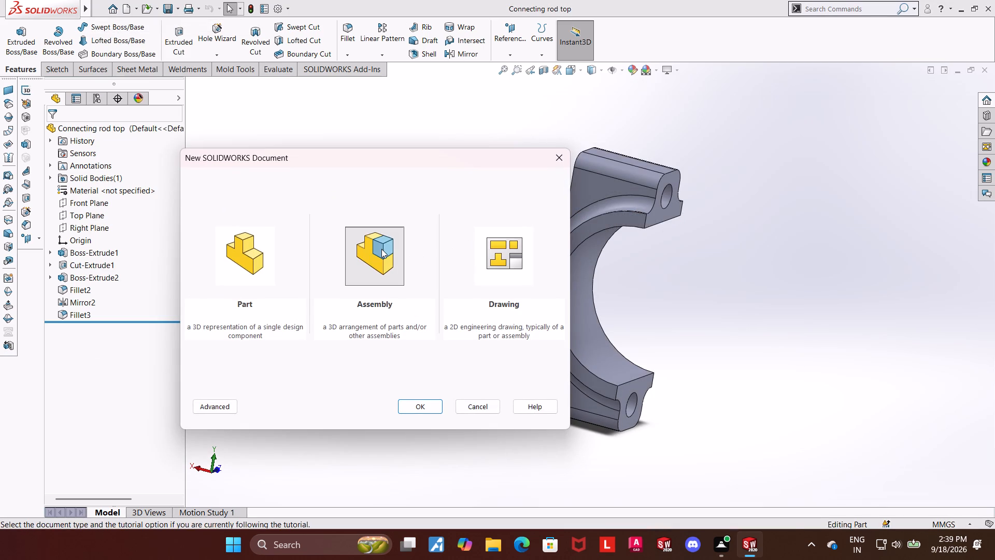
double_click(381, 249)
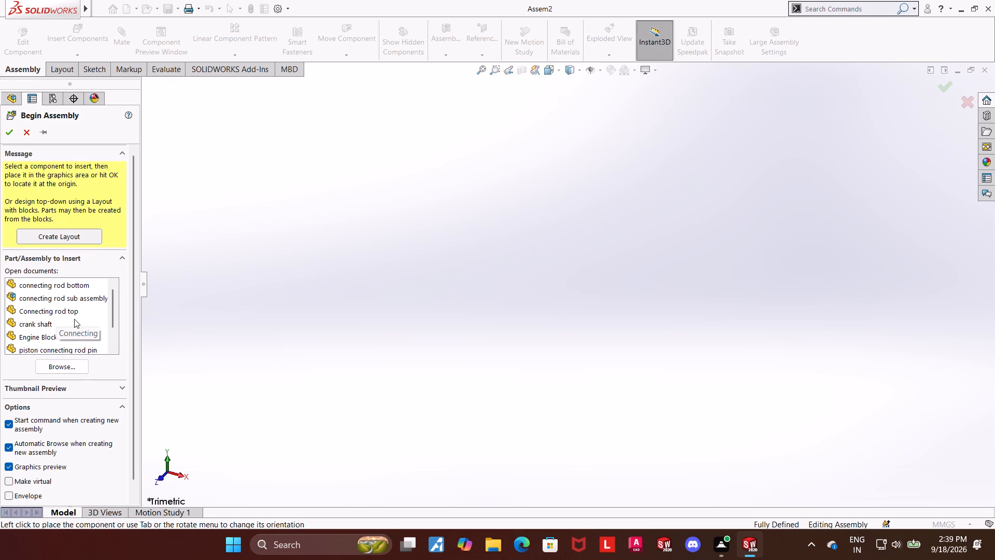
click(53, 297)
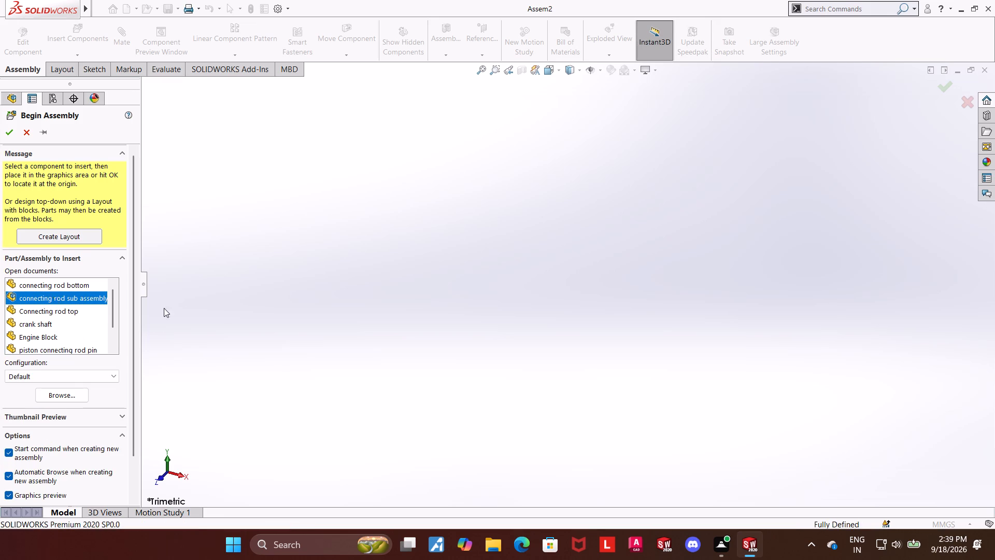
click(641, 285)
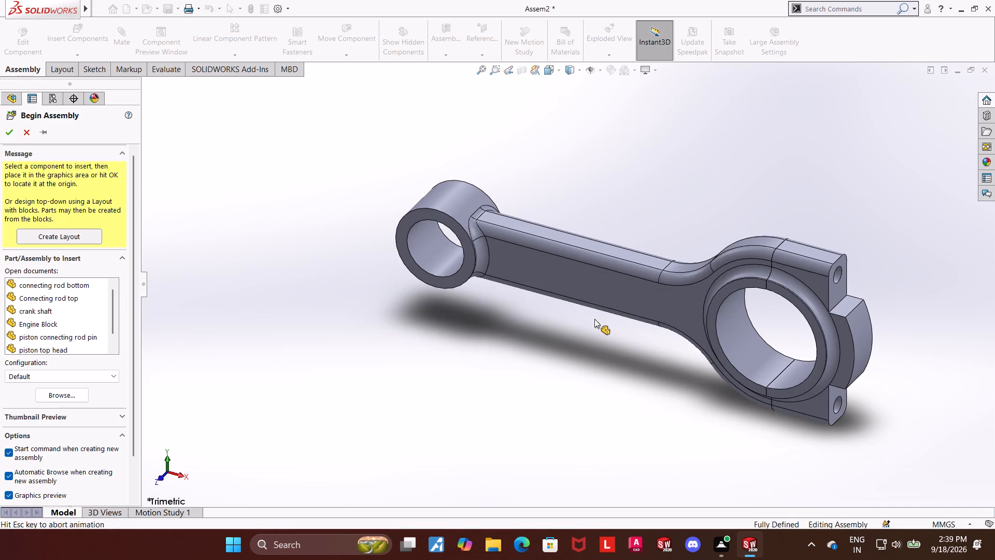
Insert the piston top head into the assembly, placing it freely beside the connecting rod's small end.
middle_drag(585, 325, 566, 334)
middle_drag(728, 198, 762, 263)
scroll(761, 268, up, 4)
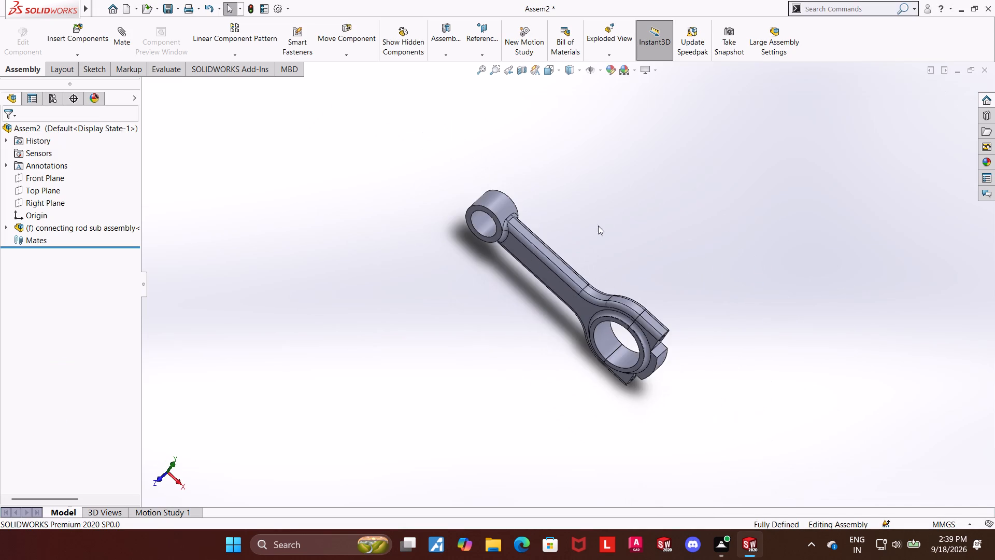
scroll(582, 229, down, 2)
middle_drag(577, 239, 611, 214)
click(87, 29)
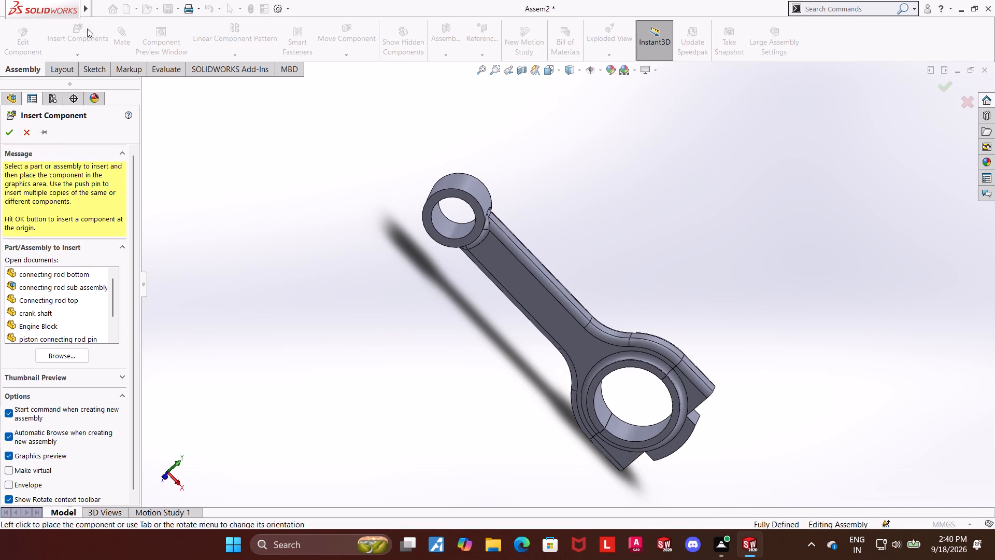
scroll(47, 298, up, 3)
scroll(52, 317, down, 3)
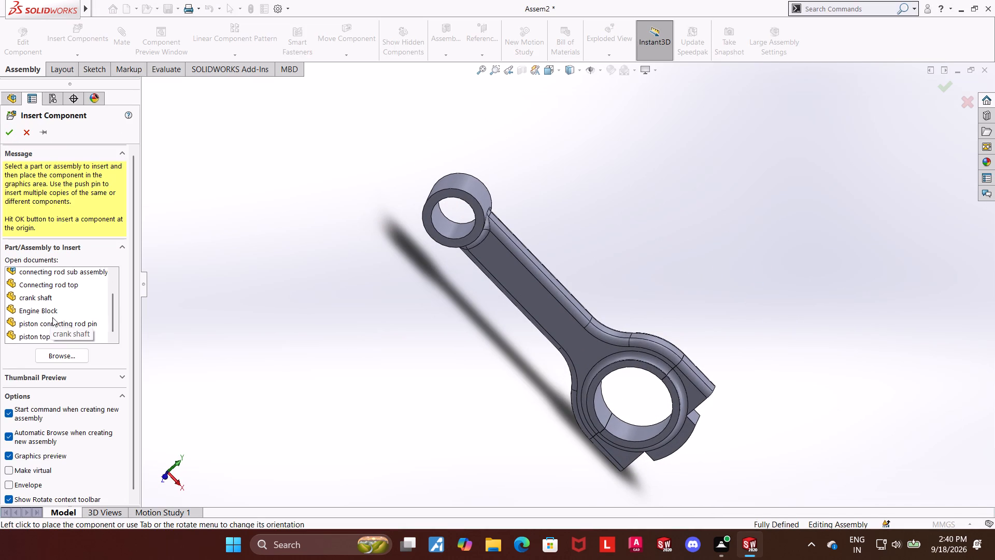
scroll(52, 317, down, 1)
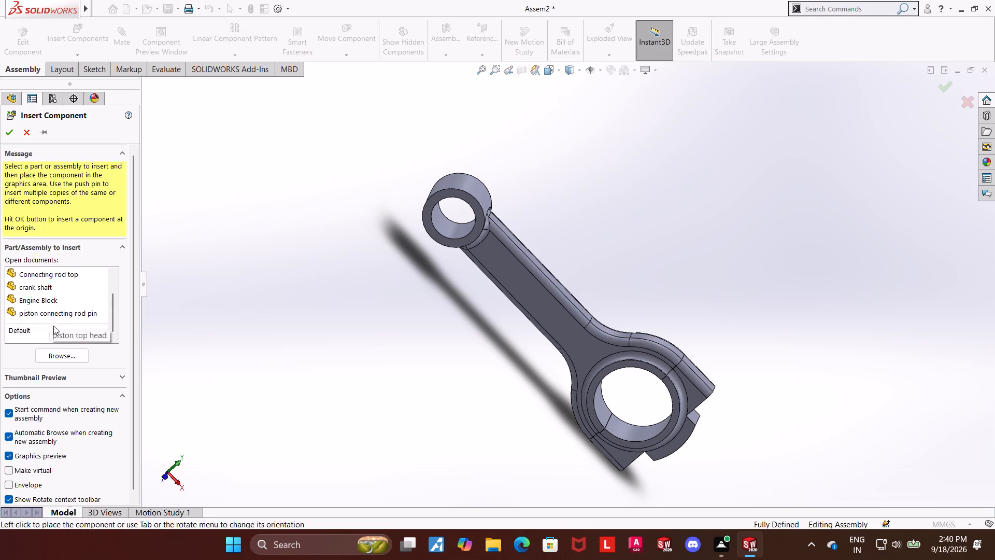
click(53, 326)
click(290, 206)
Rotate the piston top head freehand with the Move with Triad command, turning its open end toward the connecting rod.
scroll(309, 300, up, 3)
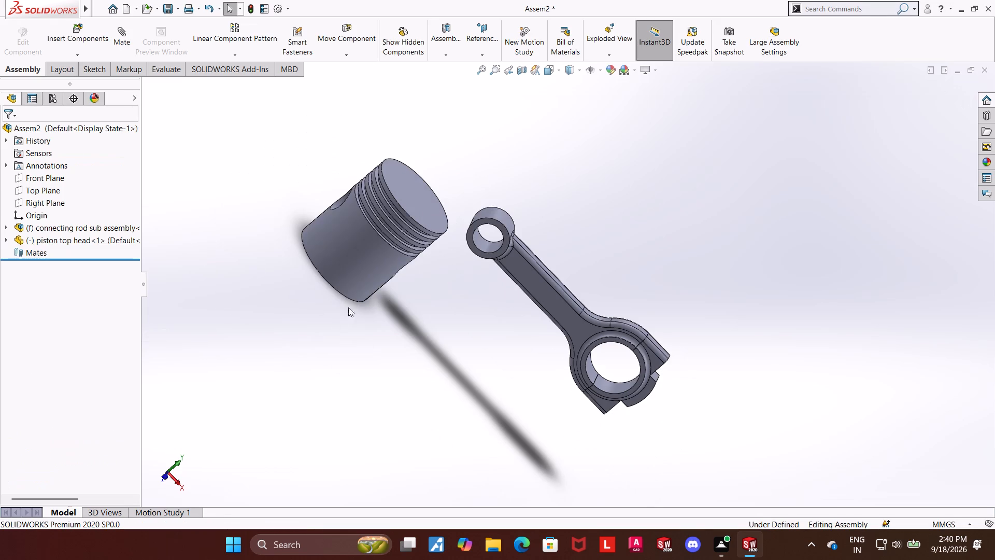
scroll(410, 297, down, 4)
right_click(449, 227)
scroll(452, 252, up, 3)
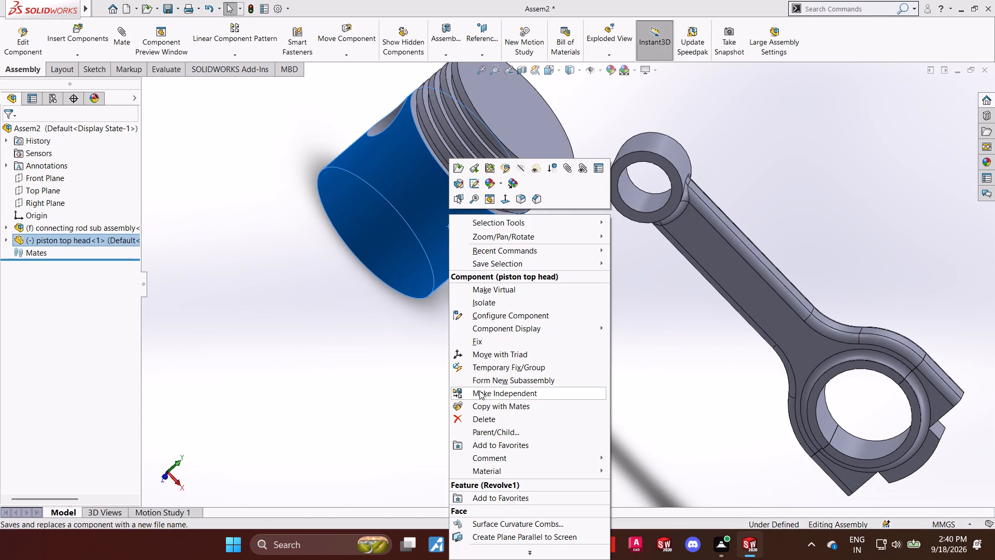
click(489, 356)
drag(493, 195, 494, 192)
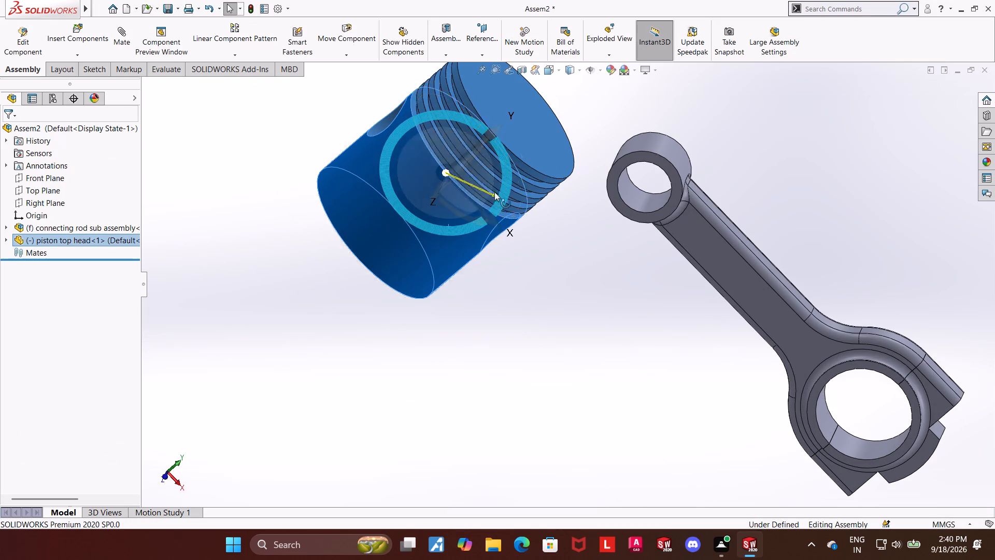
drag(494, 192, 449, 137)
click(616, 290)
Add a concentric mate between the connecting rod's small-end bore and the piston's pin hole.
middle_drag(611, 305, 542, 250)
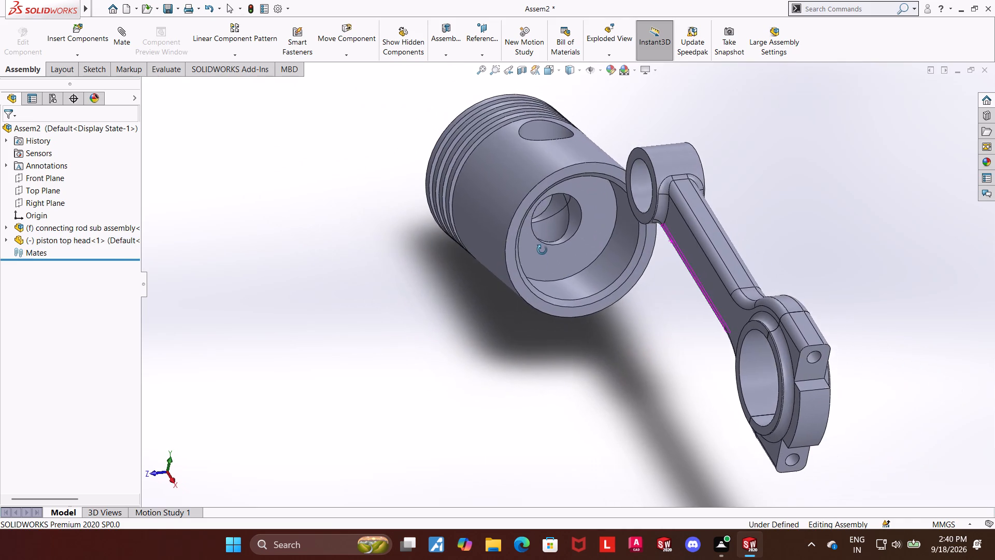
middle_drag(542, 250, 552, 251)
click(546, 220)
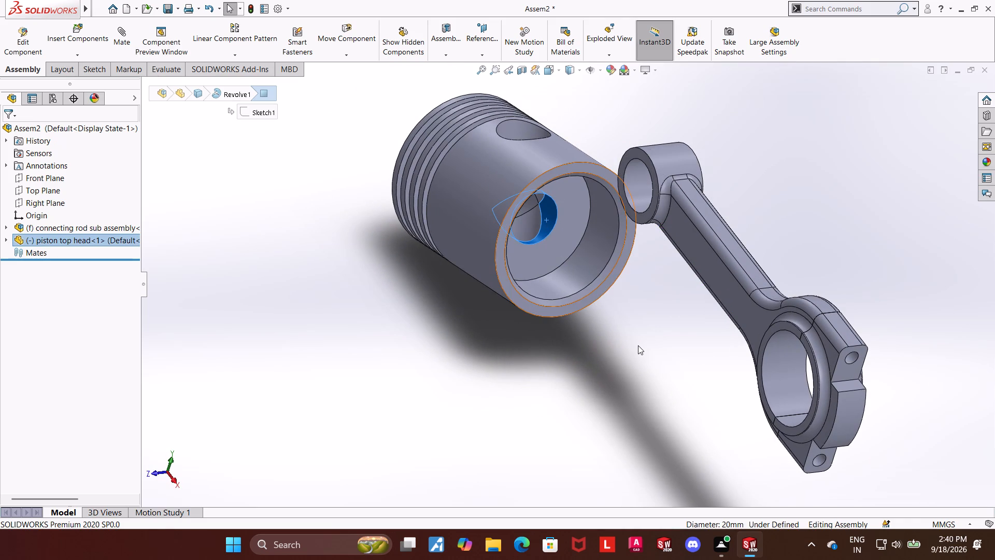
click(639, 346)
middle_drag(640, 341, 650, 357)
click(656, 202)
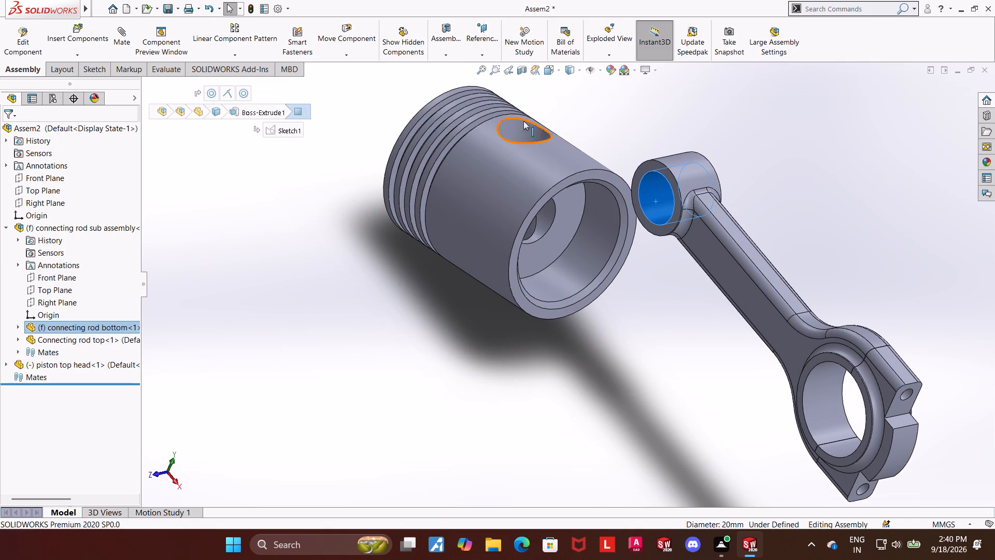
ctrl+click(527, 133)
click(115, 35)
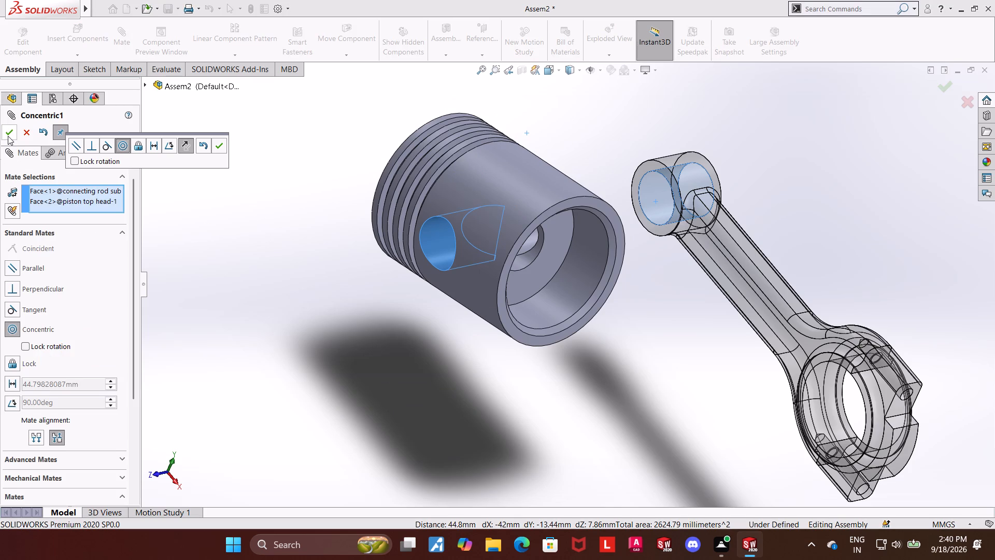
click(8, 136)
Add a concentric mate between the pin hole on the piston's opposite side and the rod's small-end bore.
middle_drag(617, 348, 612, 348)
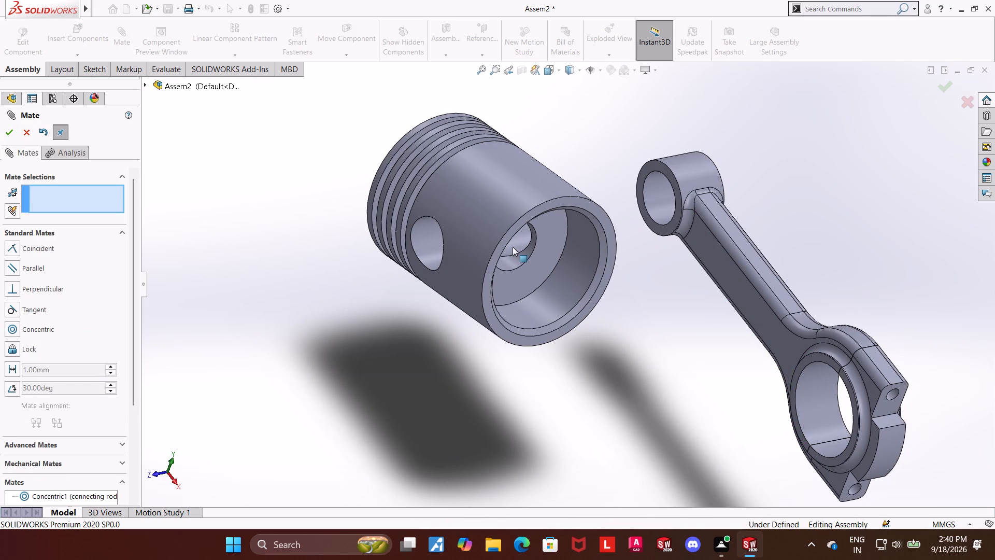
middle_drag(680, 334, 574, 368)
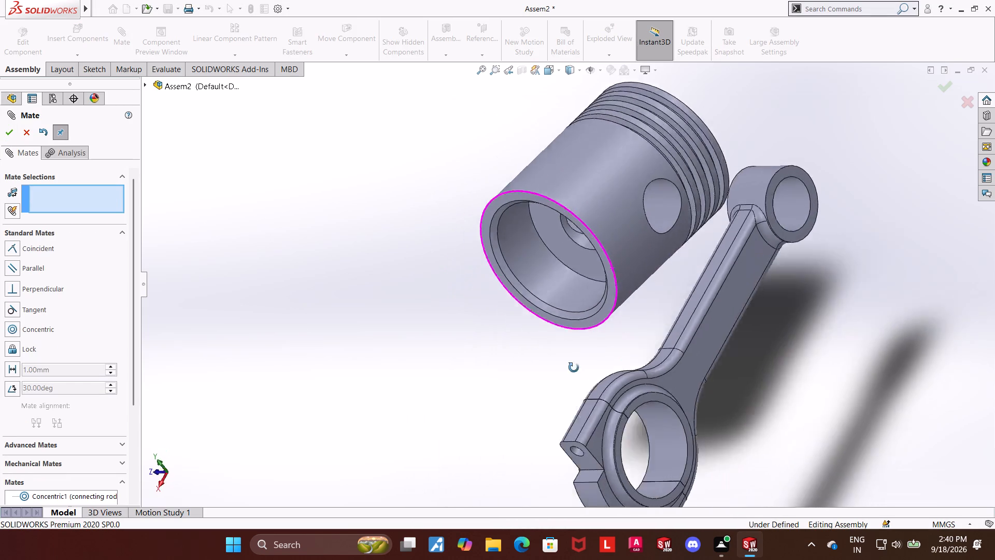
middle_drag(574, 368, 568, 372)
click(689, 204)
ctrl+click(782, 220)
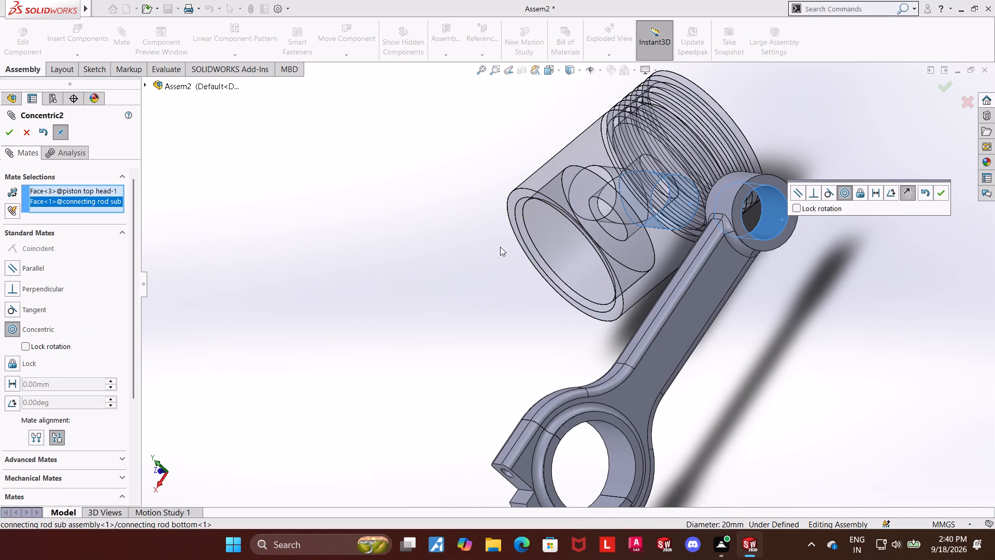
middle_drag(297, 253, 305, 253)
click(8, 138)
Test the piston's free movement by sliding it onto the connecting rod's small end and back off.
scroll(277, 247, up, 3)
middle_drag(298, 256, 385, 244)
drag(527, 265, 655, 280)
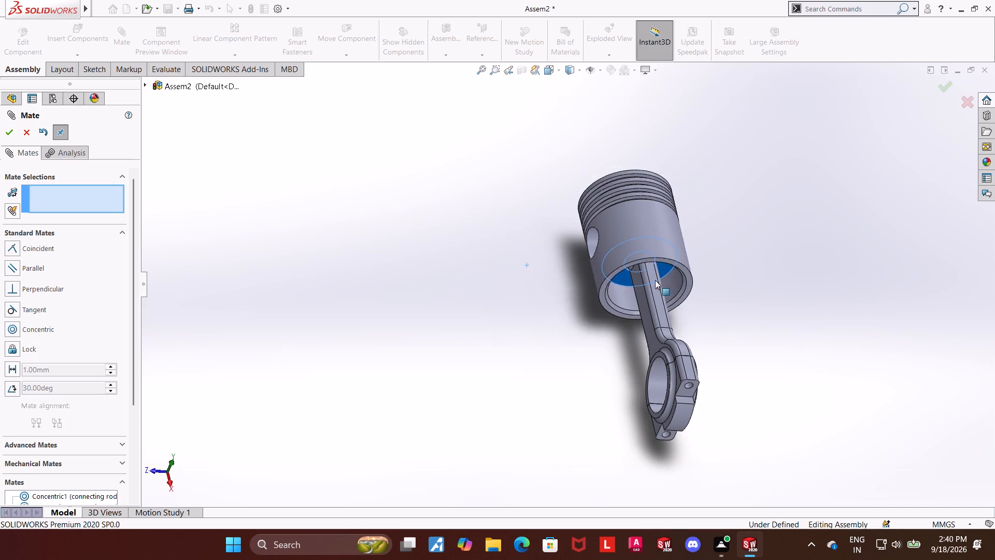
drag(655, 280, 543, 270)
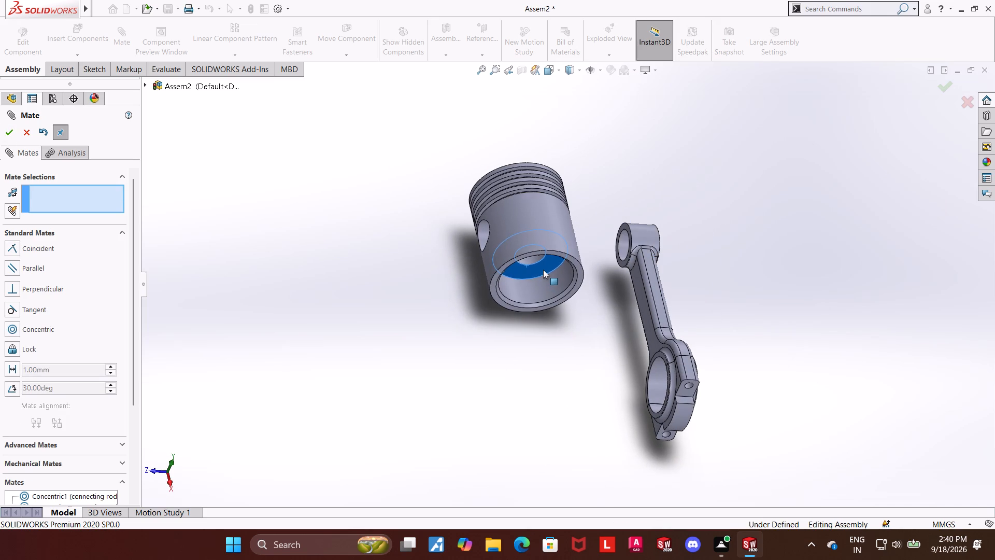
drag(543, 270, 544, 270)
click(545, 351)
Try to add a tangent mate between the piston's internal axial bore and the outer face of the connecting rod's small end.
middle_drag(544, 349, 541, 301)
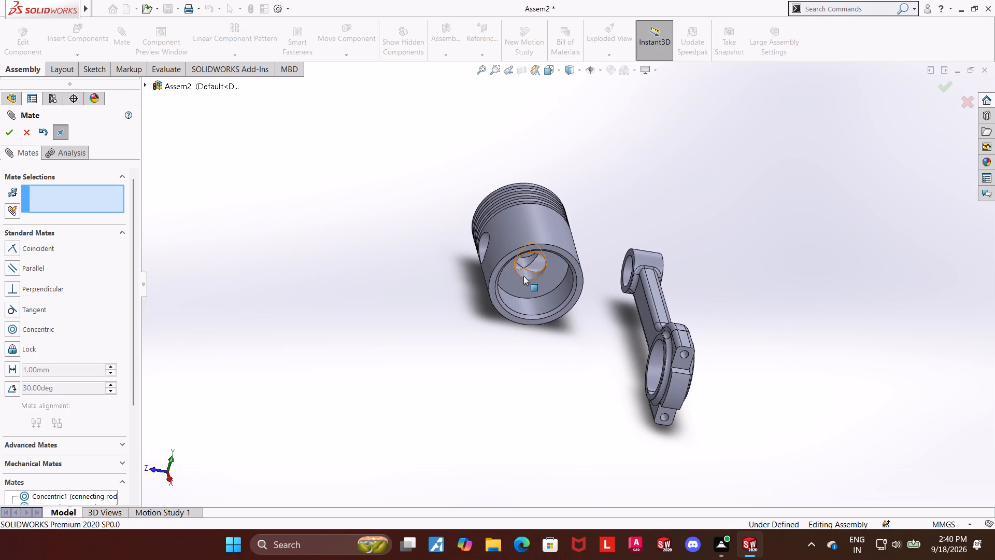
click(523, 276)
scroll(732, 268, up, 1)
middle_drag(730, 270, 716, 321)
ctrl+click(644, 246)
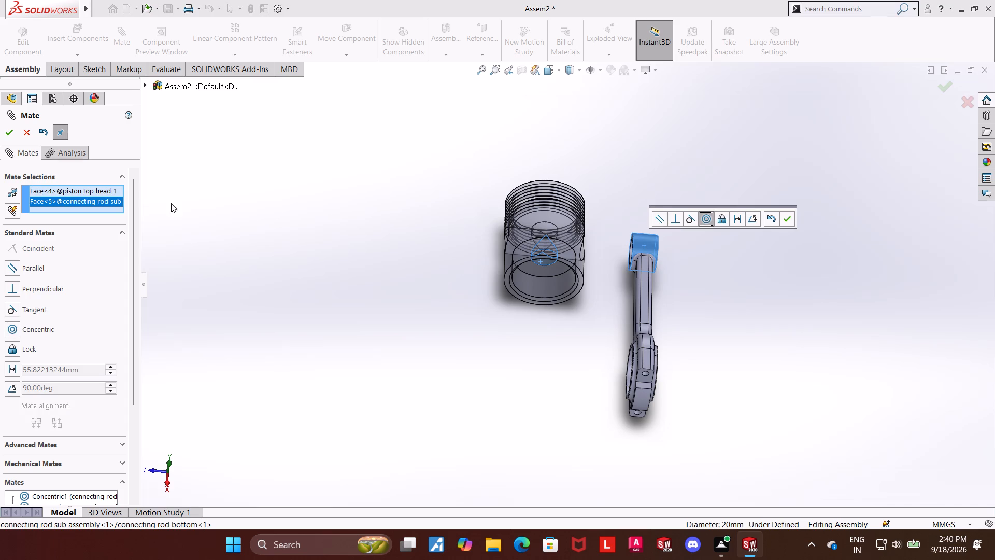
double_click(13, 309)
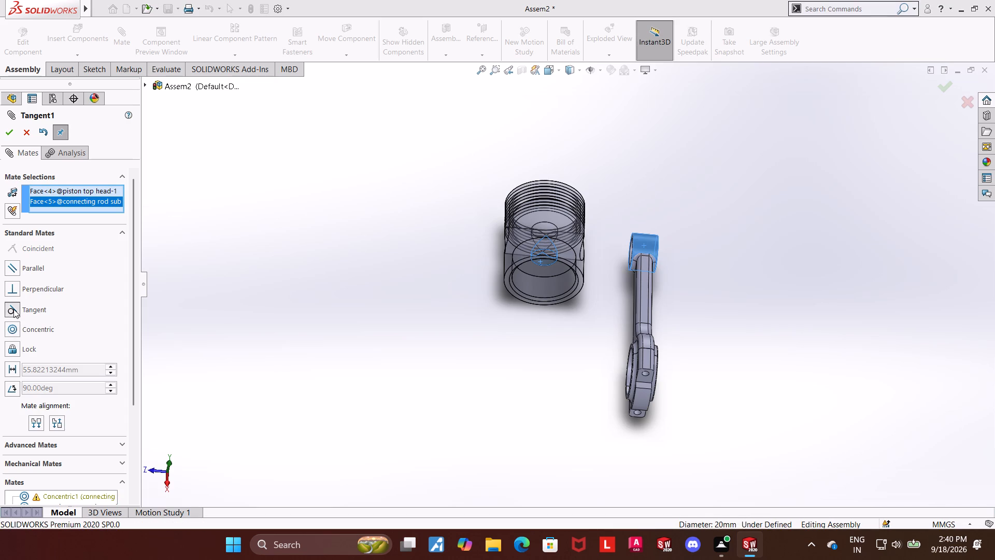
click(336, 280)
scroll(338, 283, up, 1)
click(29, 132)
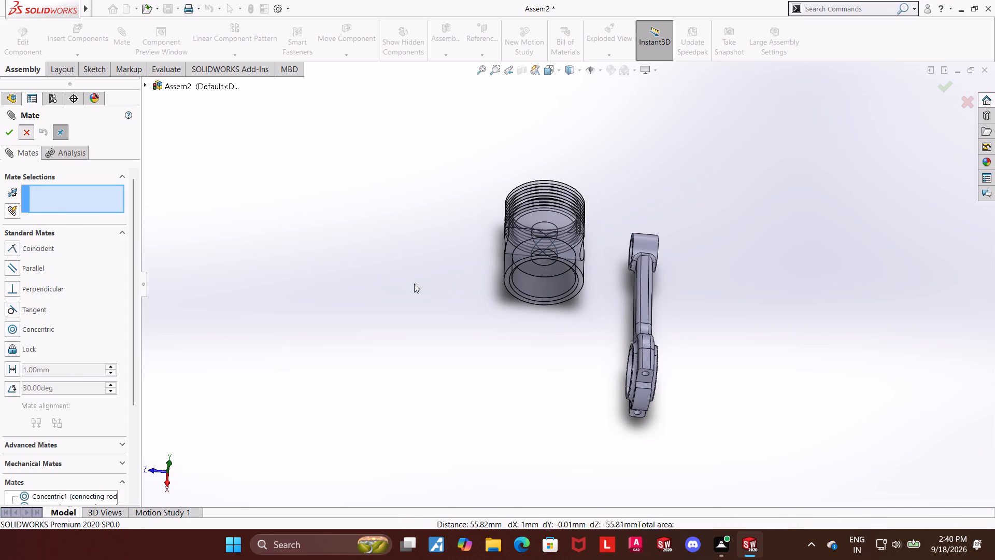
Swing the piston around its pin axis and examine its open end beside the connecting rod's small end.
scroll(508, 281, down, 3)
middle_drag(879, 206, 908, 217)
drag(738, 266, 735, 337)
drag(580, 257, 694, 164)
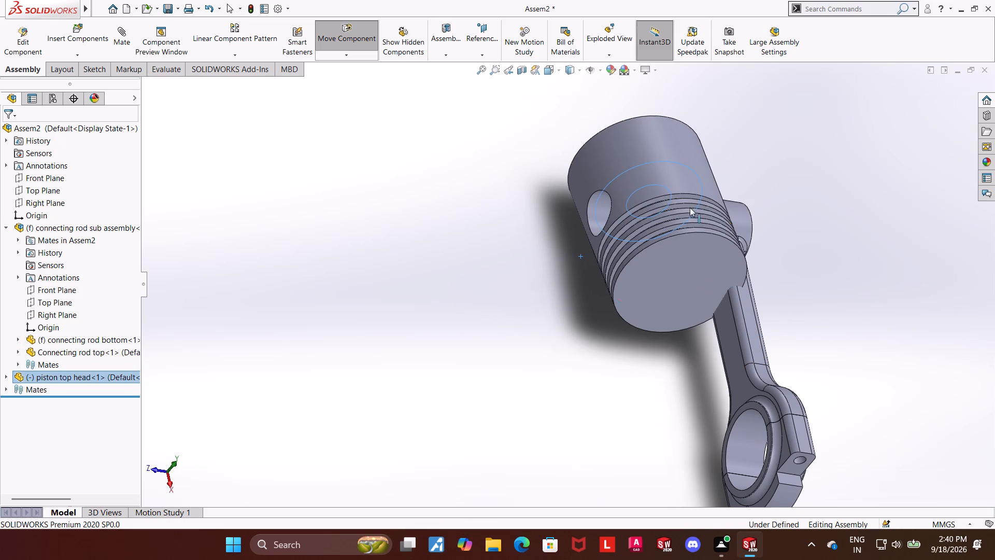
drag(672, 153, 559, 373)
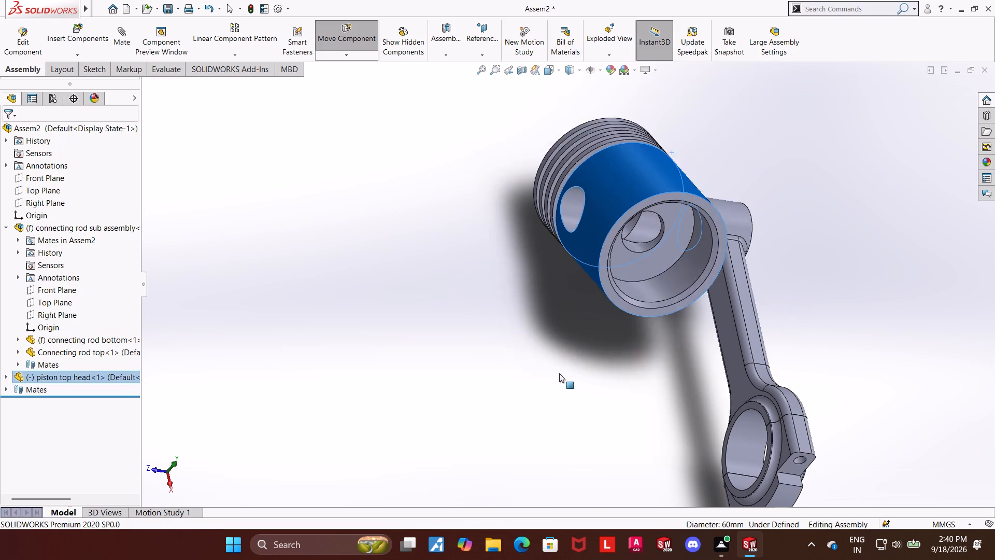
drag(559, 373, 504, 397)
drag(581, 206, 588, 219)
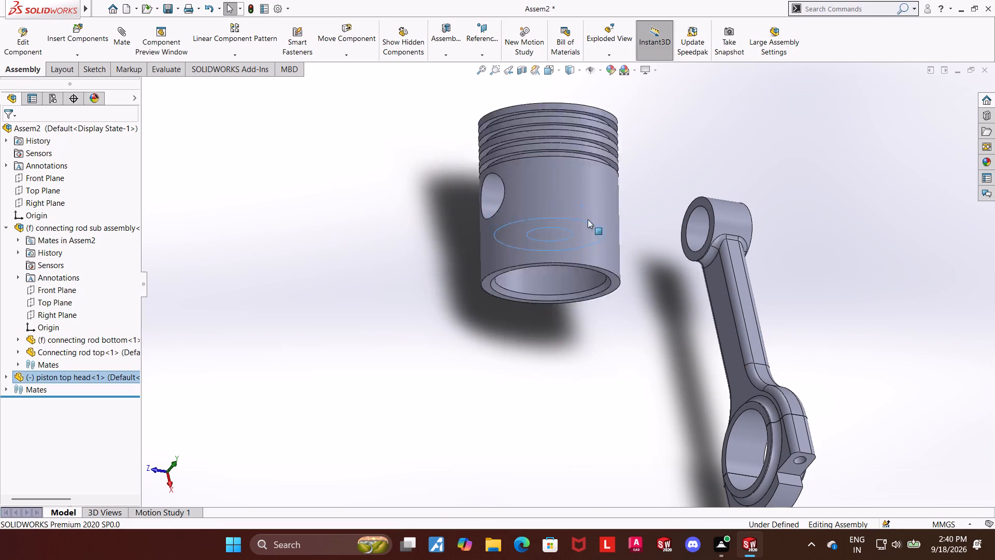
drag(588, 219, 593, 205)
click(626, 351)
middle_drag(596, 324, 565, 343)
scroll(585, 310, down, 2)
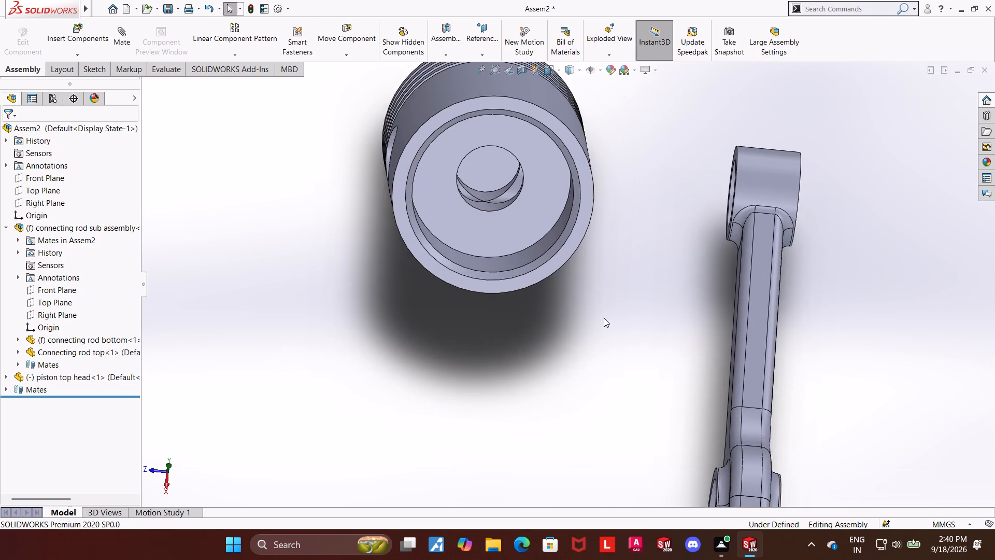
middle_drag(615, 317, 633, 352)
scroll(640, 312, up, 1)
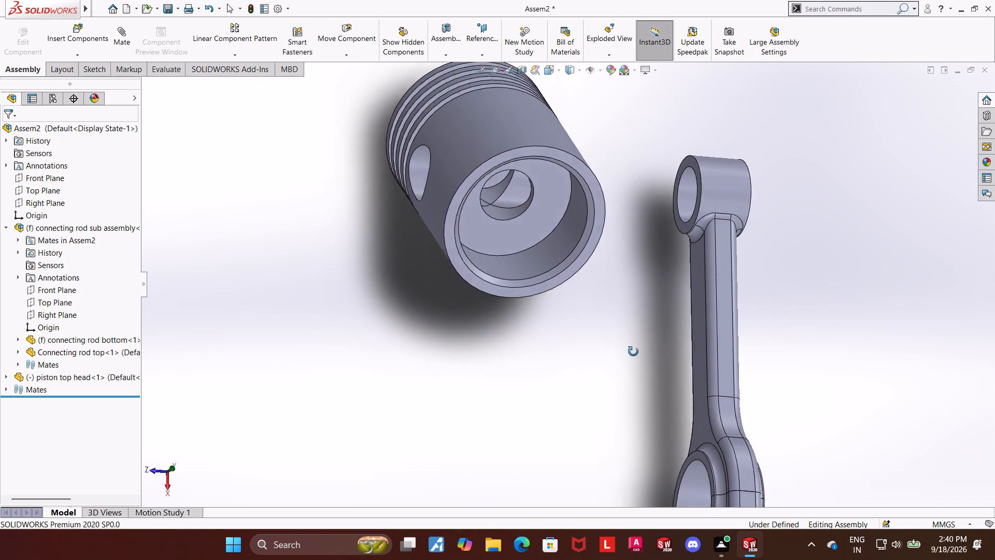
middle_drag(633, 352, 644, 368)
middle_drag(635, 332, 632, 302)
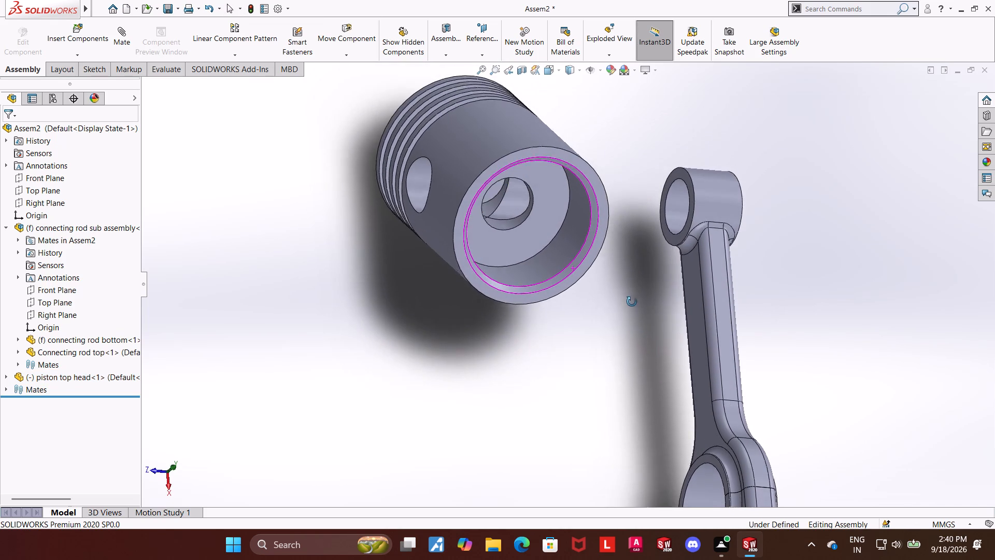
middle_drag(632, 302, 638, 290)
Slide the piston over the connecting rod's small end to check the fit inside its bore, and pull it back off.
drag(537, 219, 628, 225)
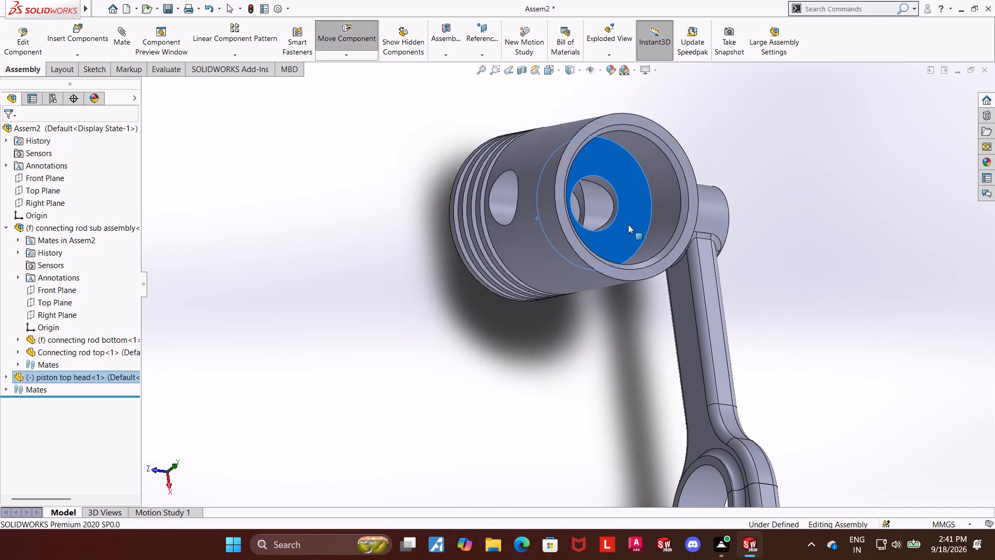
drag(628, 225, 747, 289)
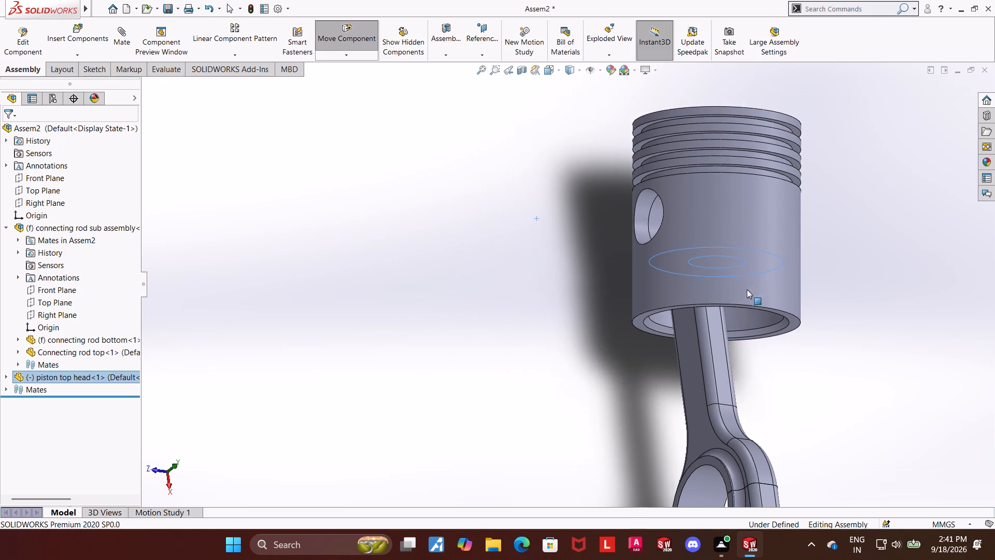
drag(747, 289, 732, 267)
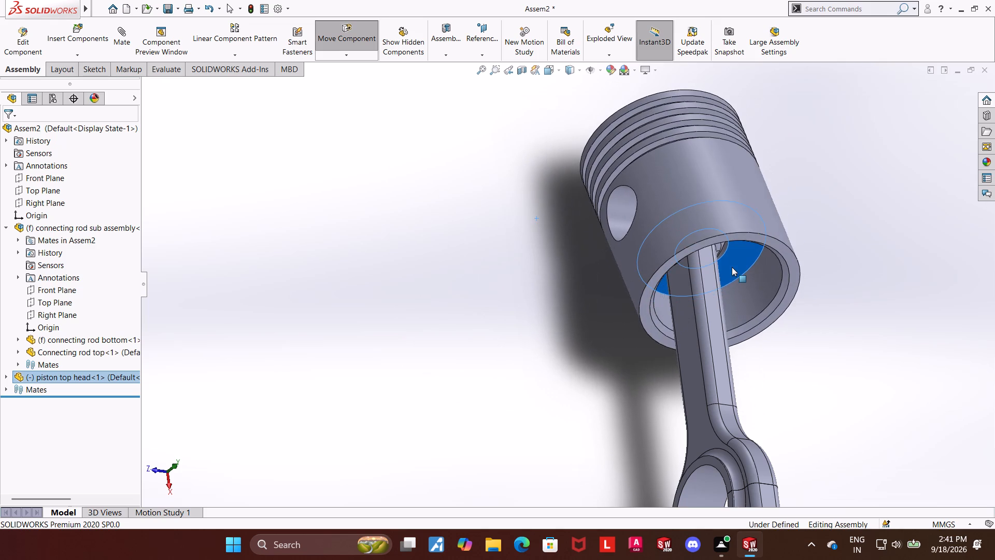
drag(732, 267, 731, 267)
middle_drag(910, 265, 884, 187)
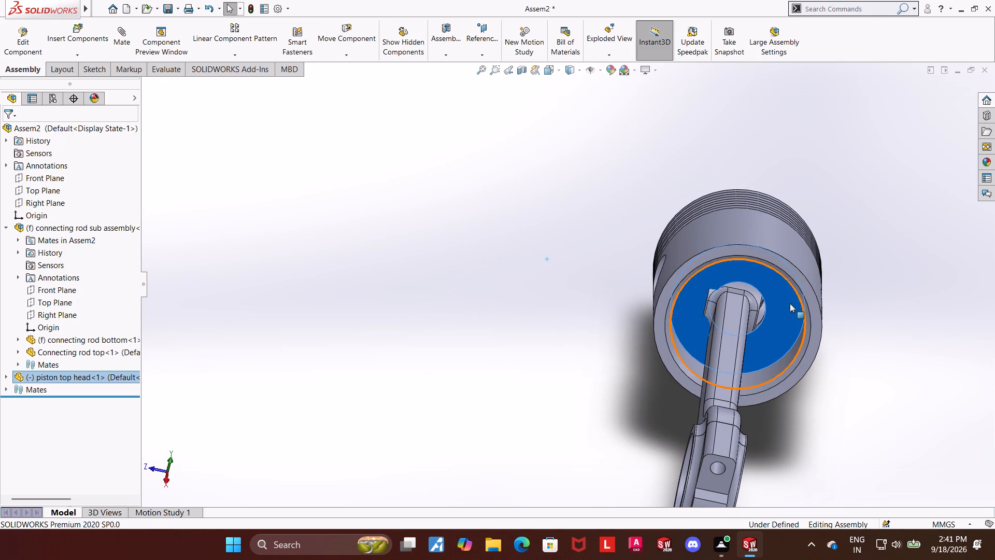
drag(786, 303, 776, 311)
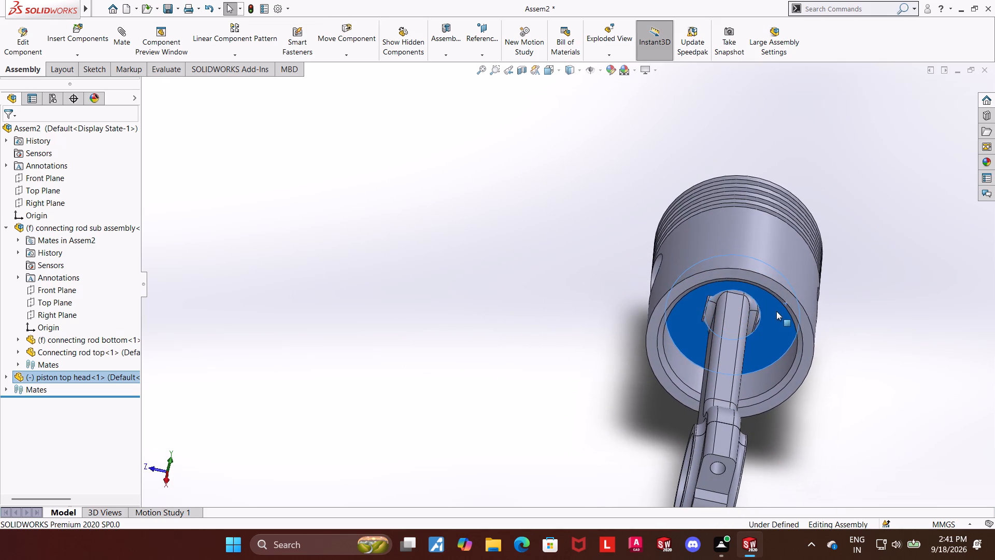
drag(776, 311, 774, 314)
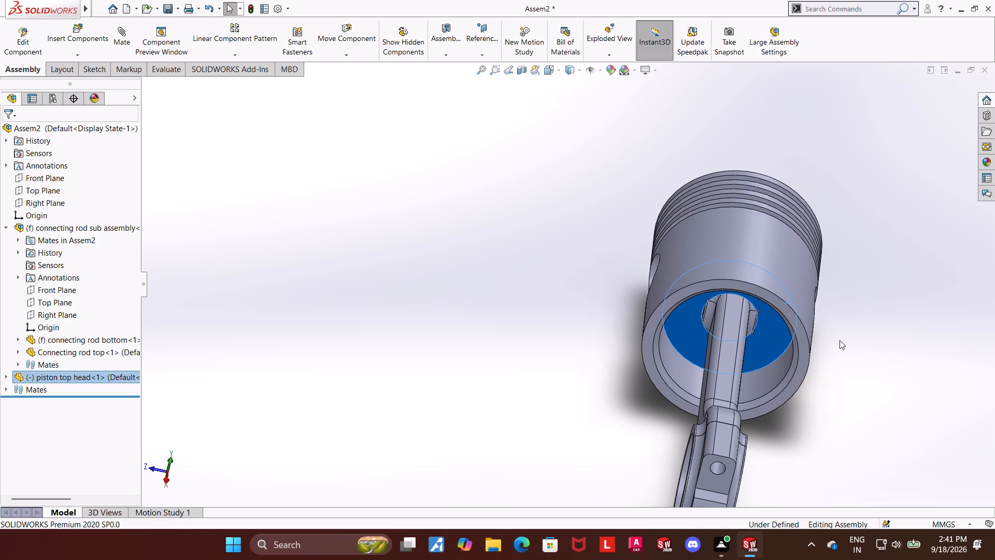
middle_drag(836, 311, 840, 240)
drag(777, 300, 779, 304)
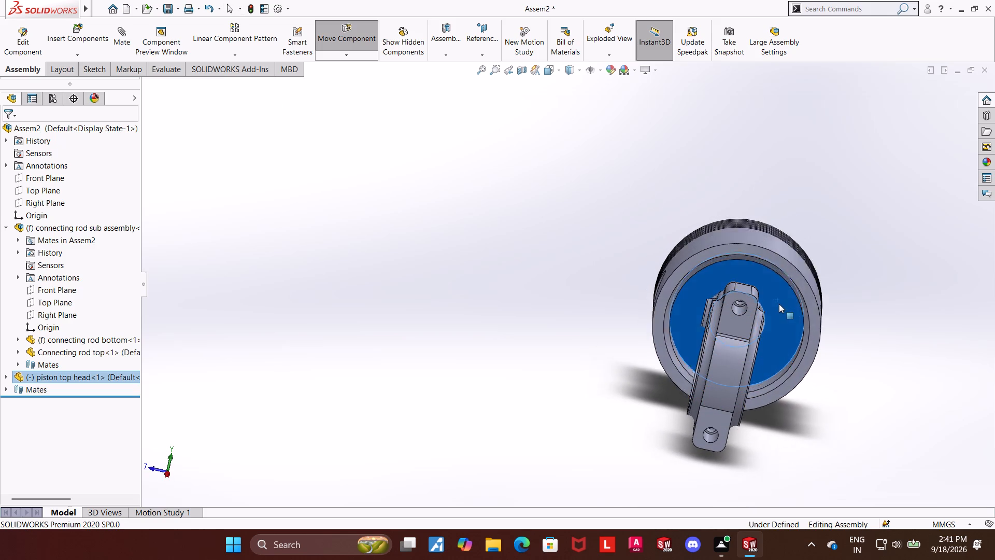
drag(779, 304, 772, 303)
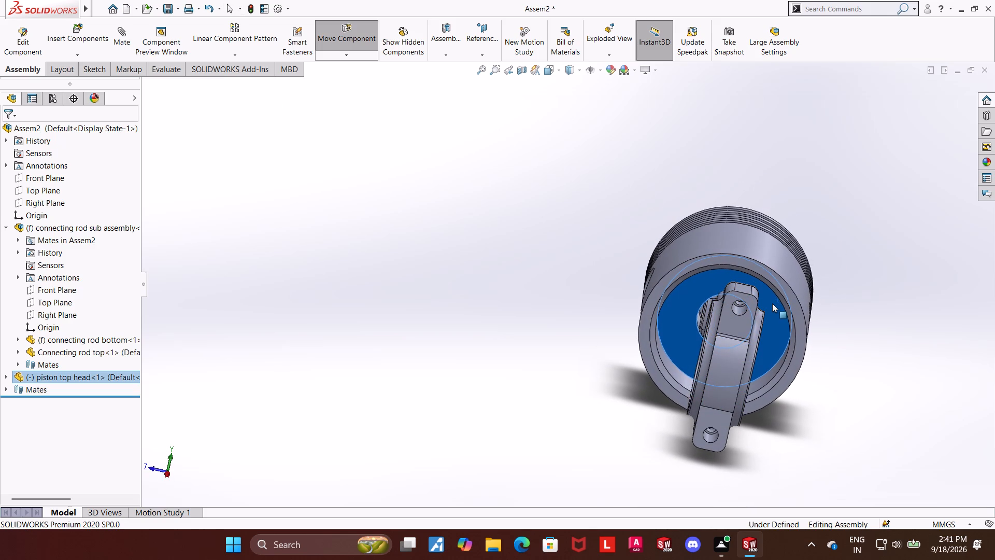
drag(772, 303, 614, 278)
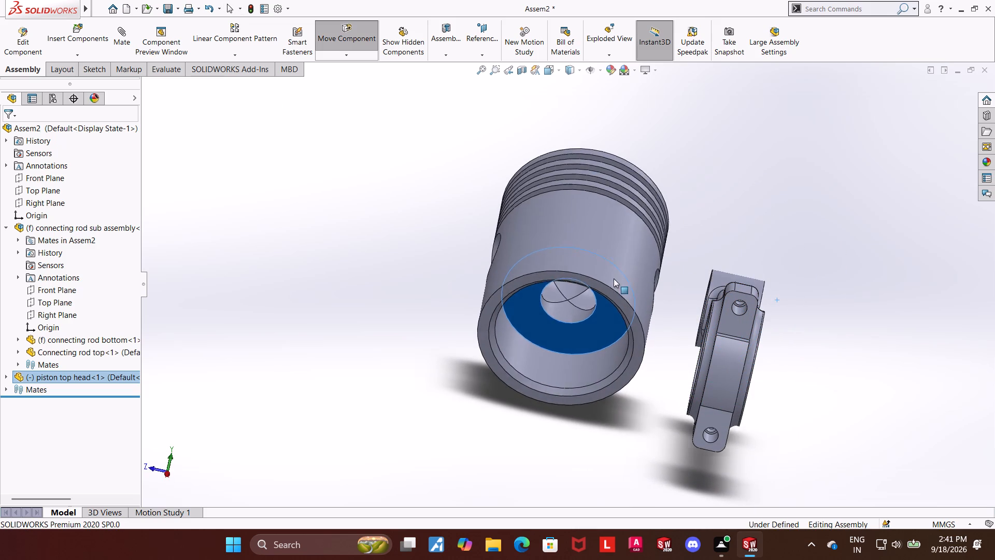
drag(614, 278, 614, 275)
click(290, 373)
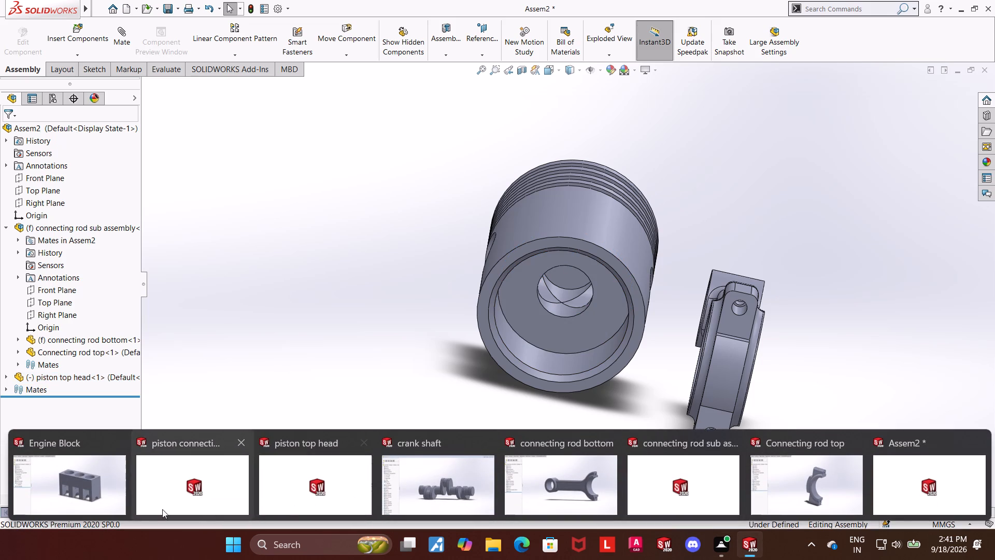
Switch to the piston top head part and open the sketch of Revolve1 to examine the internal bore dimensions.
click(198, 490)
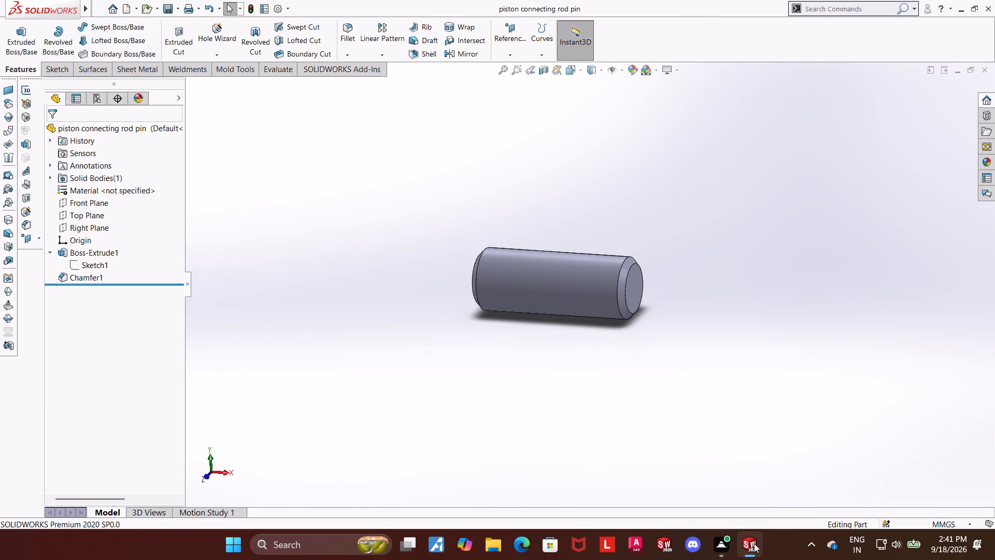
click(325, 474)
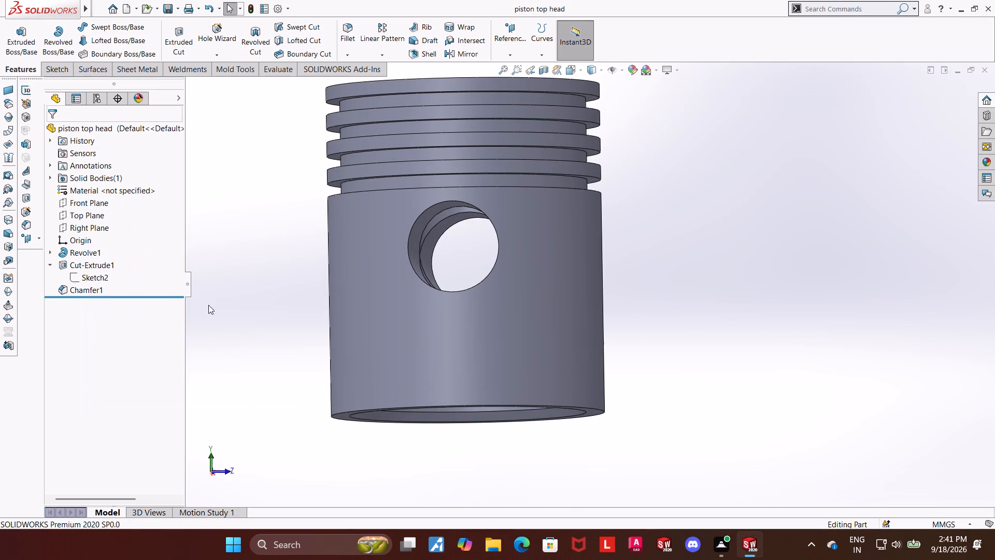
click(52, 251)
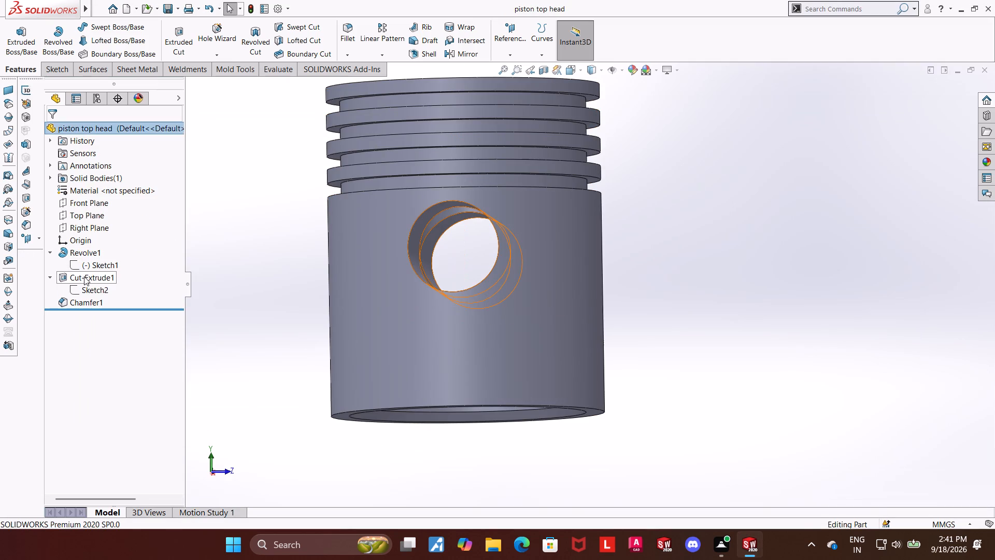
double_click(83, 265)
middle_drag(206, 357, 195, 359)
middle_drag(202, 352, 180, 357)
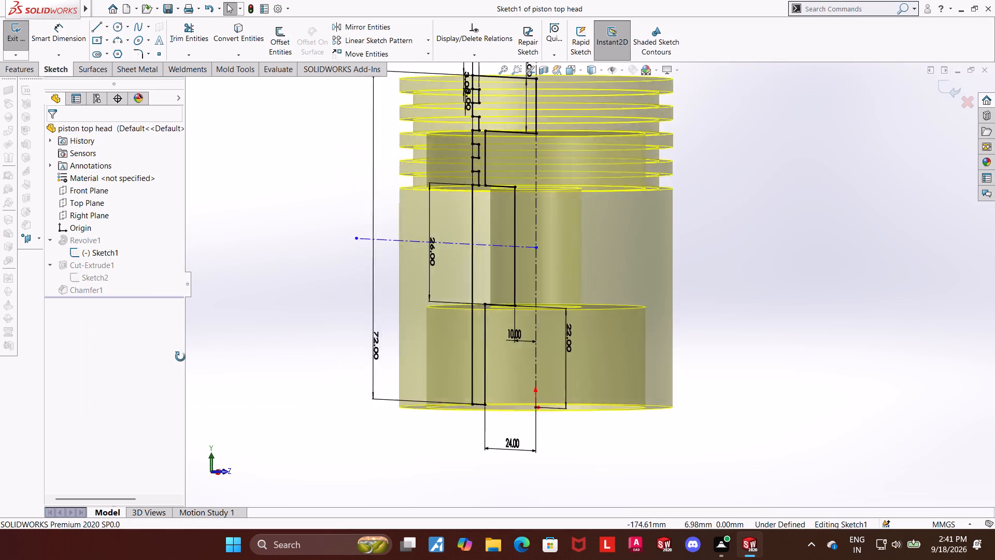
middle_drag(180, 357, 141, 362)
middle_drag(775, 368, 771, 368)
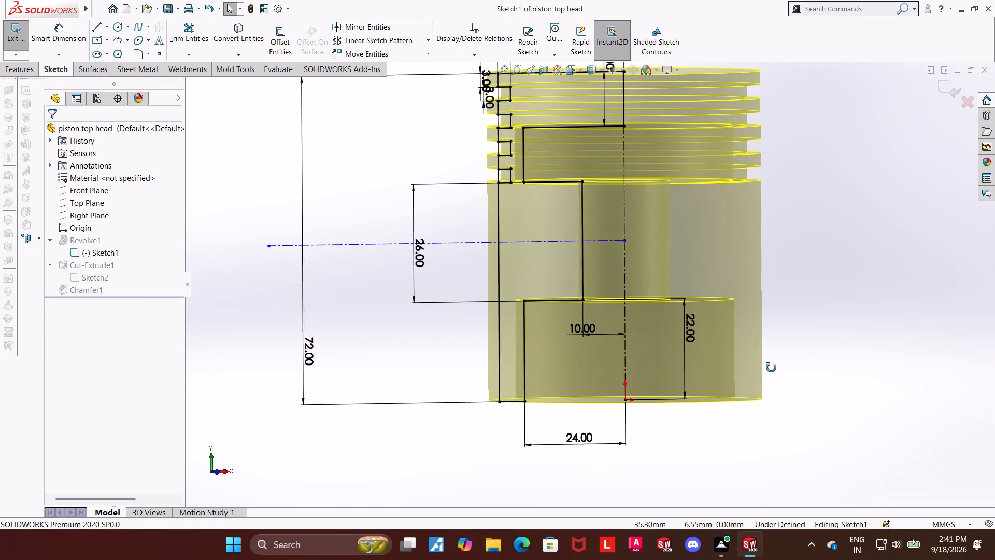
middle_drag(771, 368, 753, 363)
middle_drag(857, 288, 844, 273)
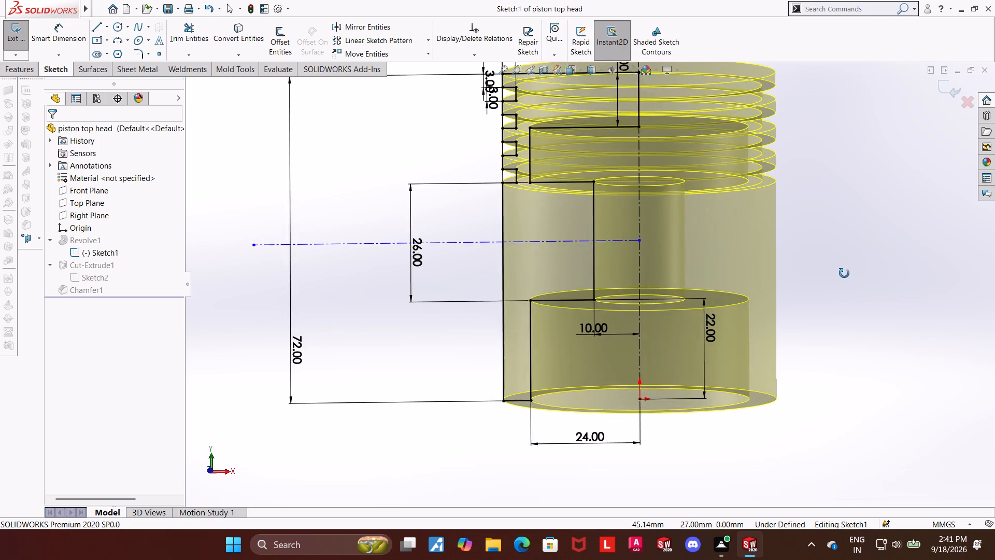
middle_drag(844, 273, 845, 286)
click(827, 293)
scroll(821, 331, up, 4)
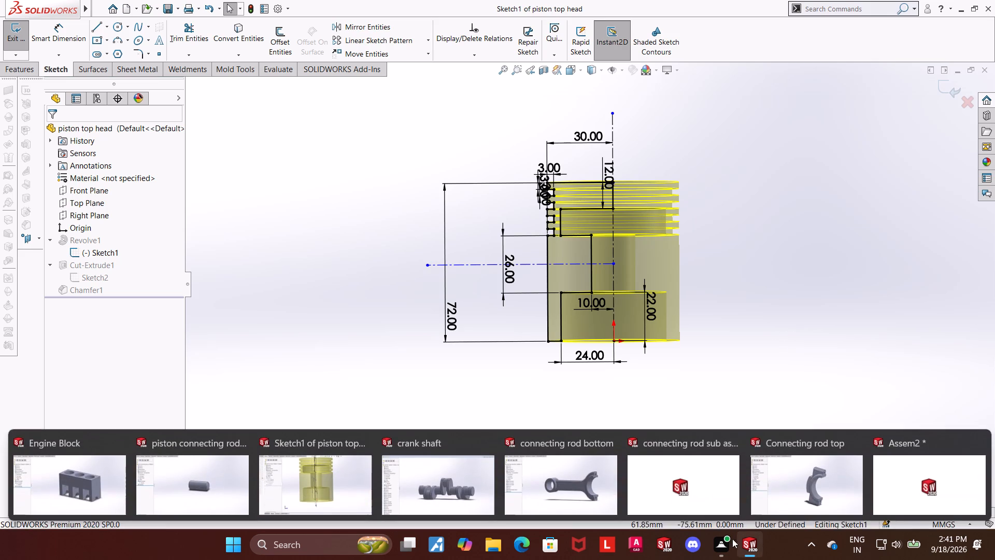
Switch to the connecting rod bottom part and examine the sketch and width dimensions of Boss-Extrude1 at the small end.
click(568, 484)
middle_drag(534, 367, 494, 395)
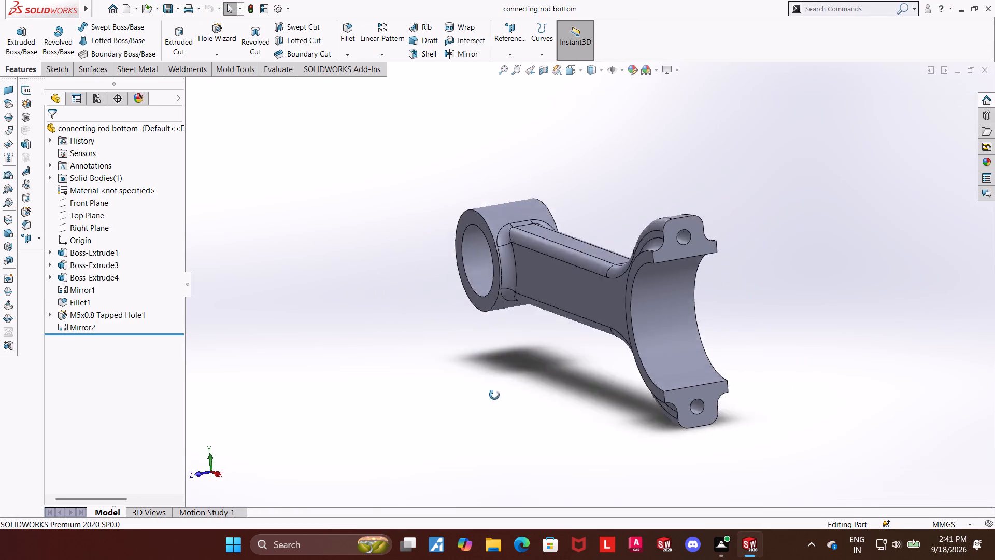
middle_drag(494, 395, 496, 437)
scroll(503, 256, up, 3)
scroll(531, 193, down, 3)
middle_drag(680, 281, 693, 305)
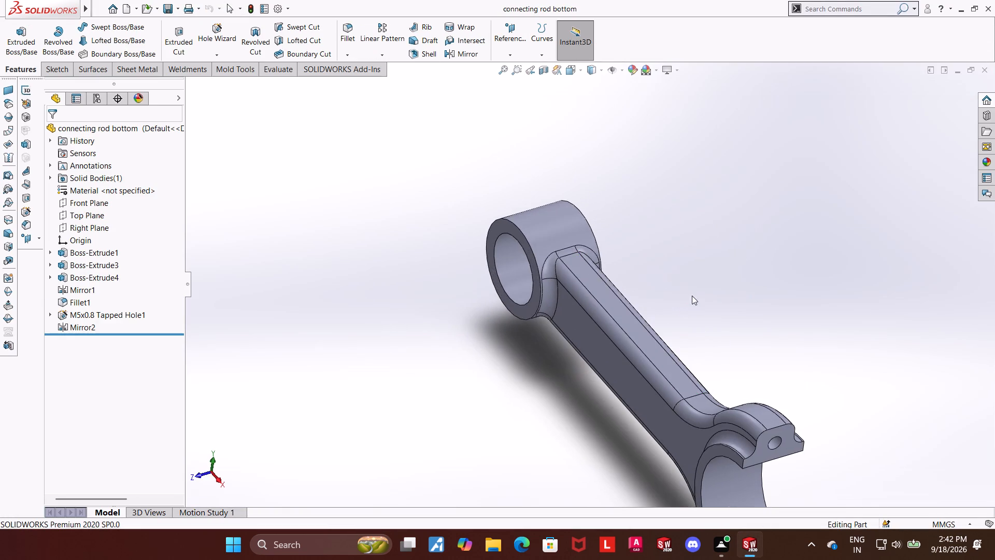
click(67, 253)
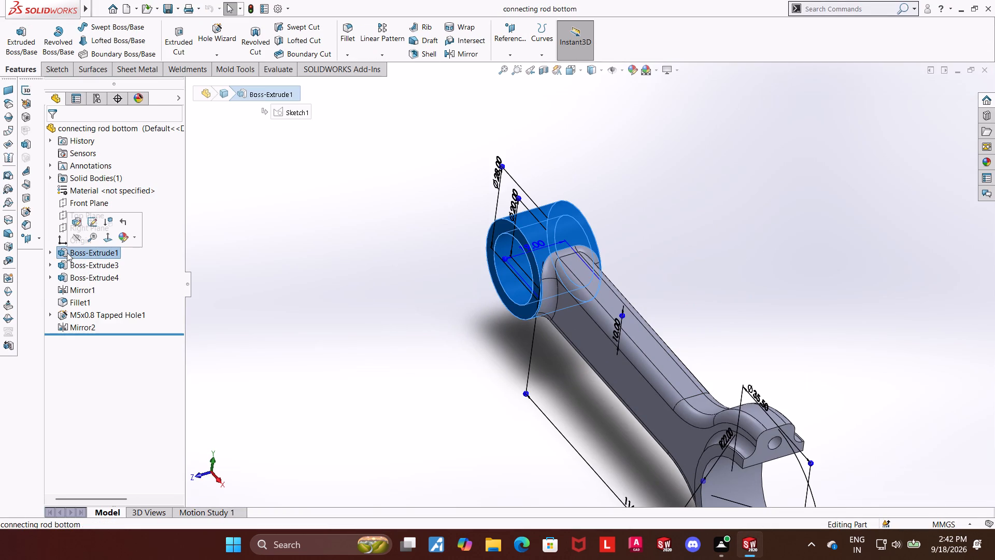
middle_drag(375, 312, 436, 291)
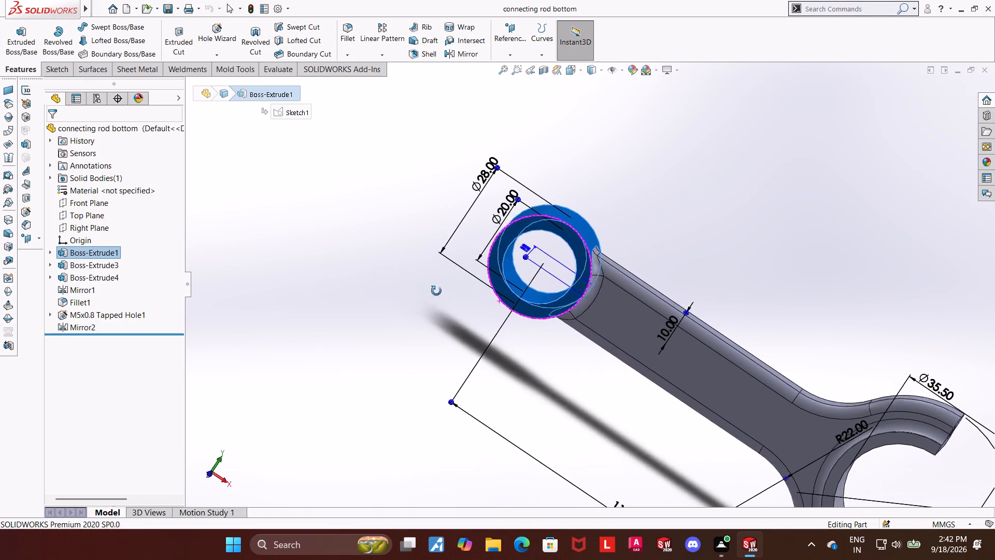
middle_drag(436, 291, 373, 303)
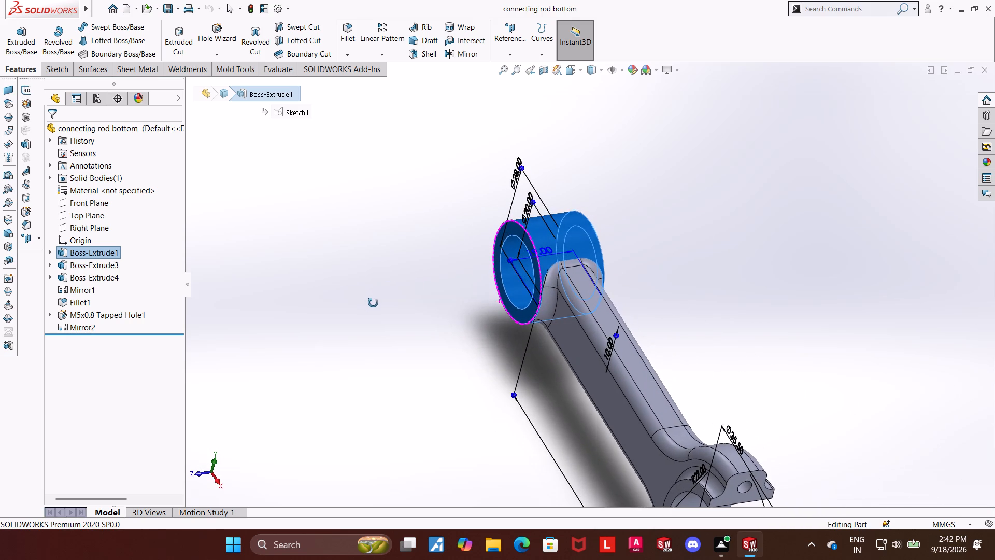
middle_drag(373, 303, 373, 302)
Open the definition of Boss-Extrude1 to check the small end's extrusion depth, and close it without changes.
click(68, 254)
click(82, 223)
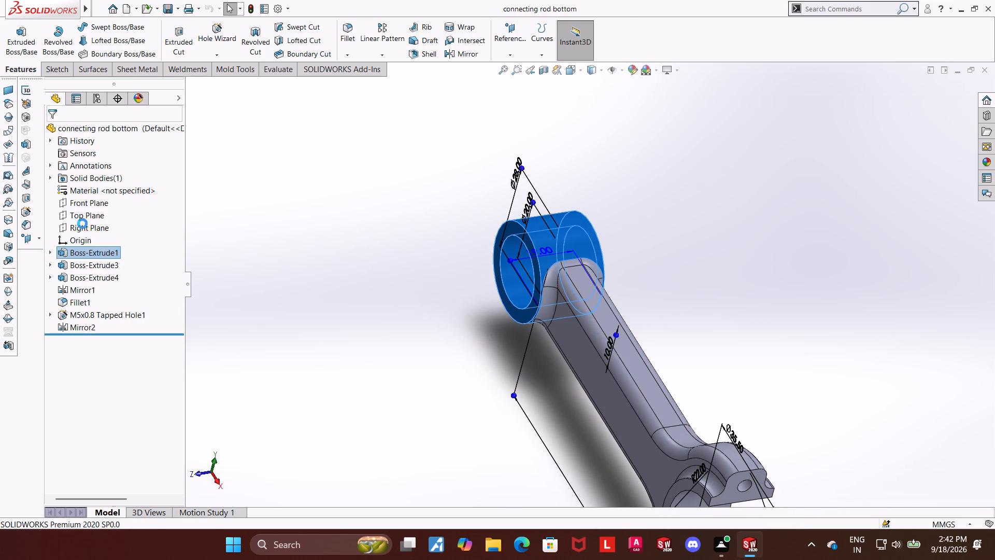
click(66, 139)
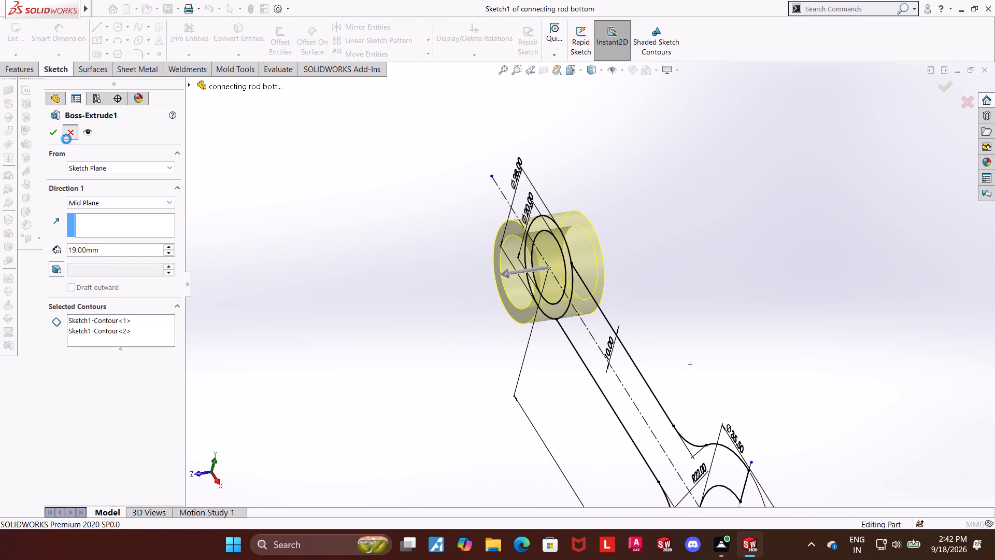
click(380, 247)
scroll(378, 263, up, 3)
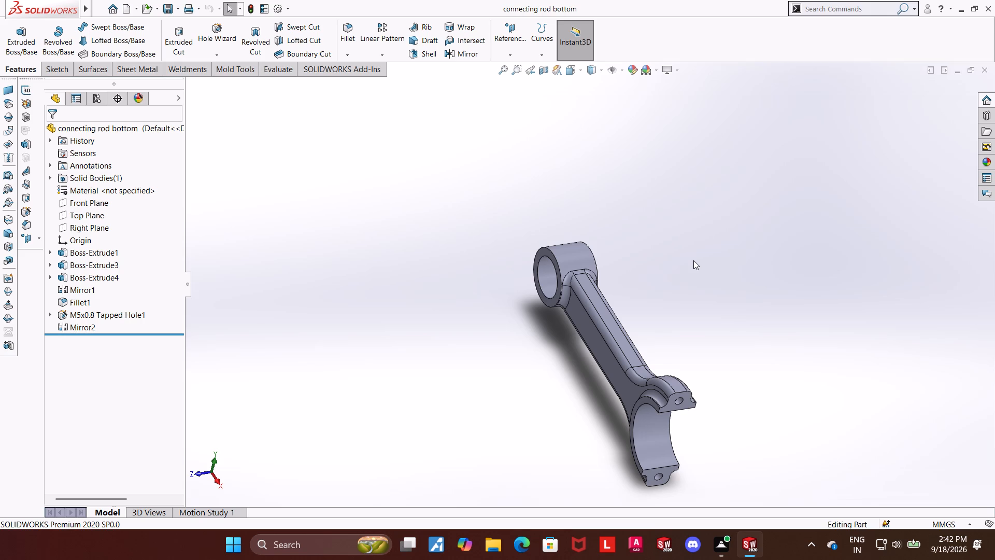
Switch to the piston top head part and examine its open revolve sketch, checking the internal bore profile and dimensions from several angles.
middle_drag(721, 270, 699, 275)
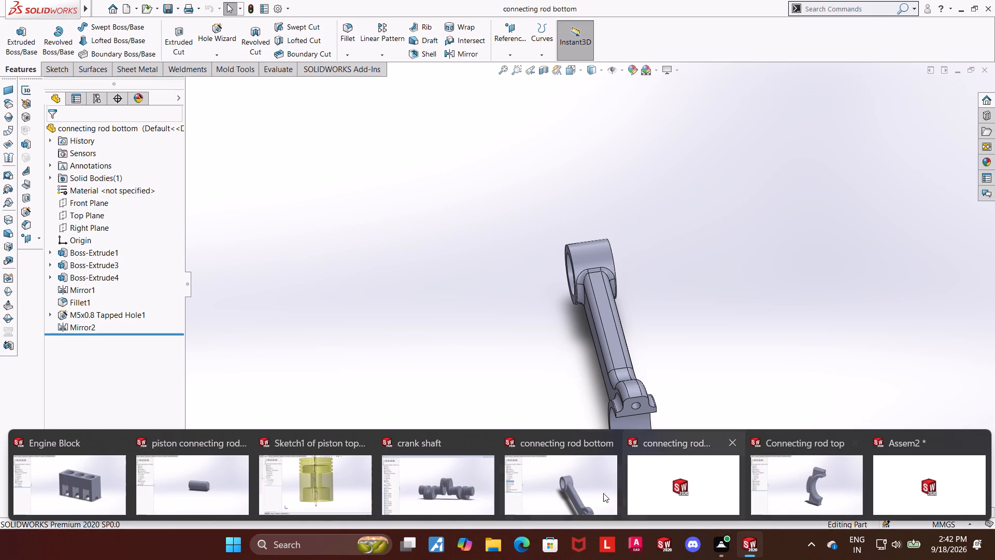
click(334, 492)
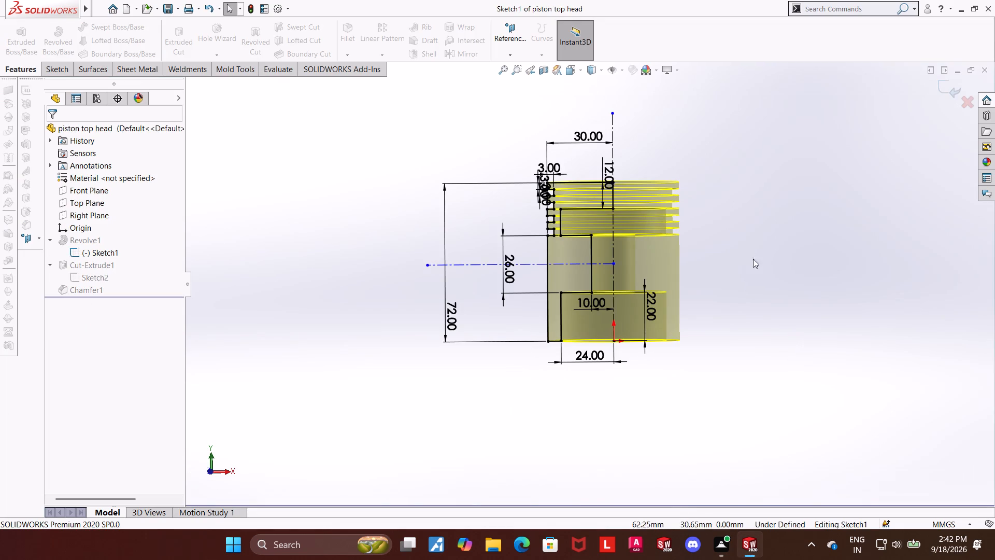
scroll(752, 282, down, 2)
middle_drag(743, 270, 720, 271)
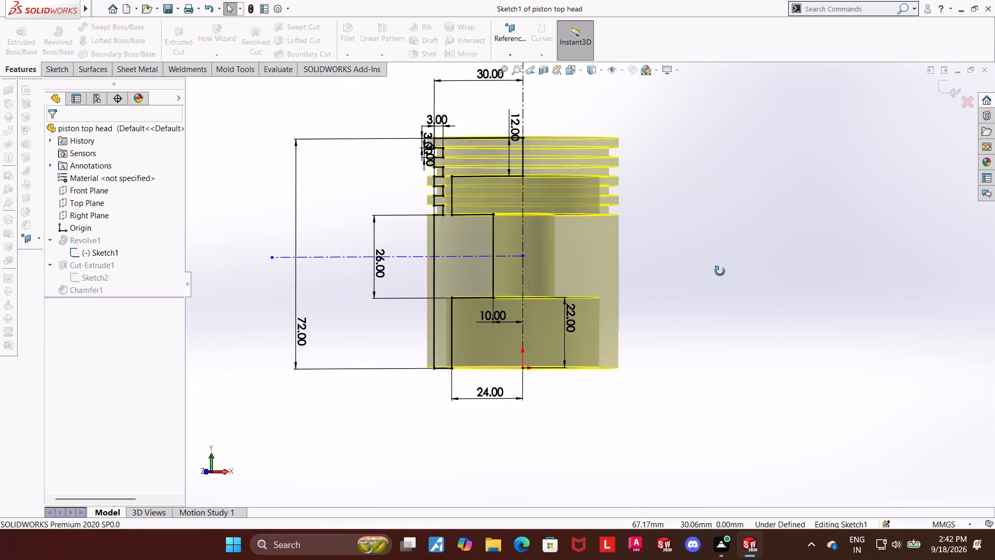
middle_drag(720, 271, 749, 204)
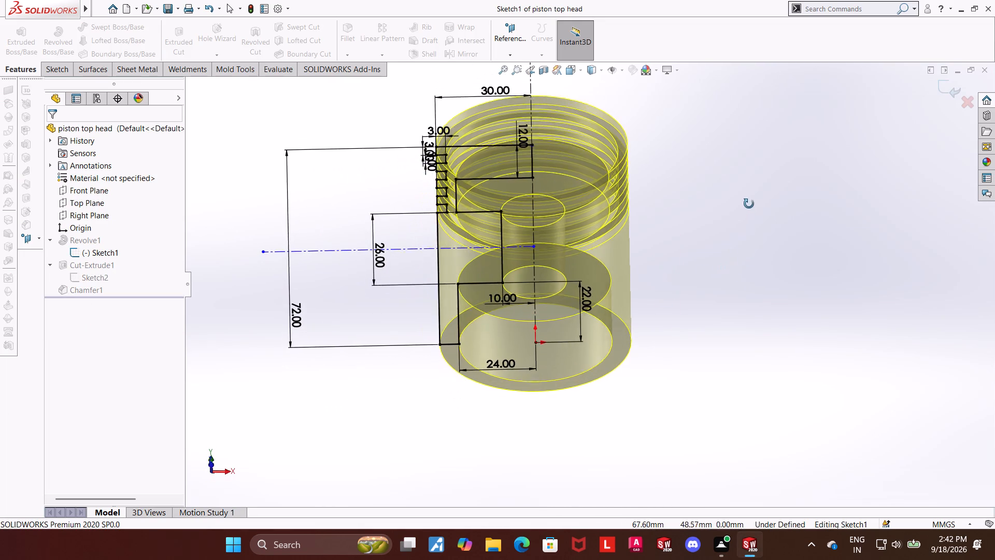
middle_drag(749, 204, 745, 214)
middle_drag(744, 246, 736, 232)
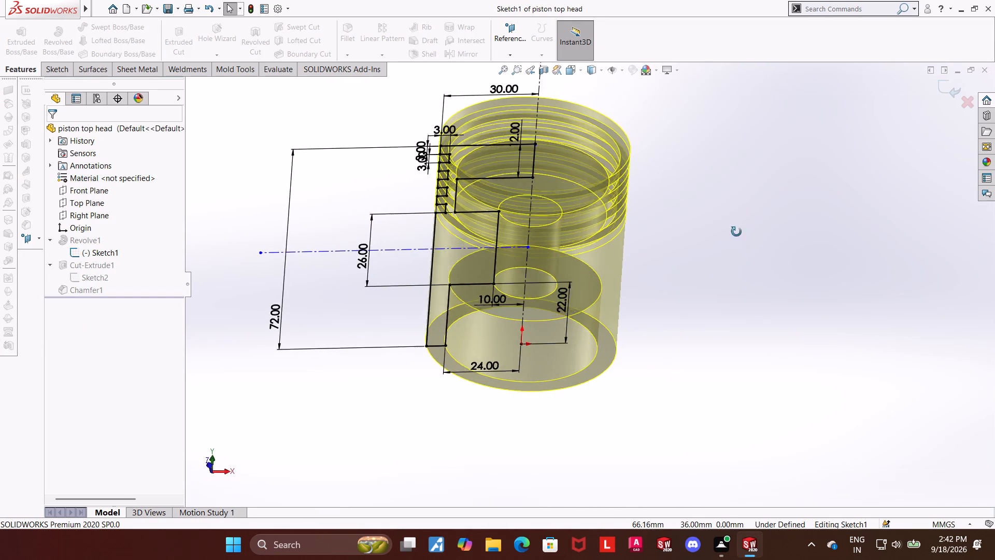
middle_drag(736, 232, 773, 237)
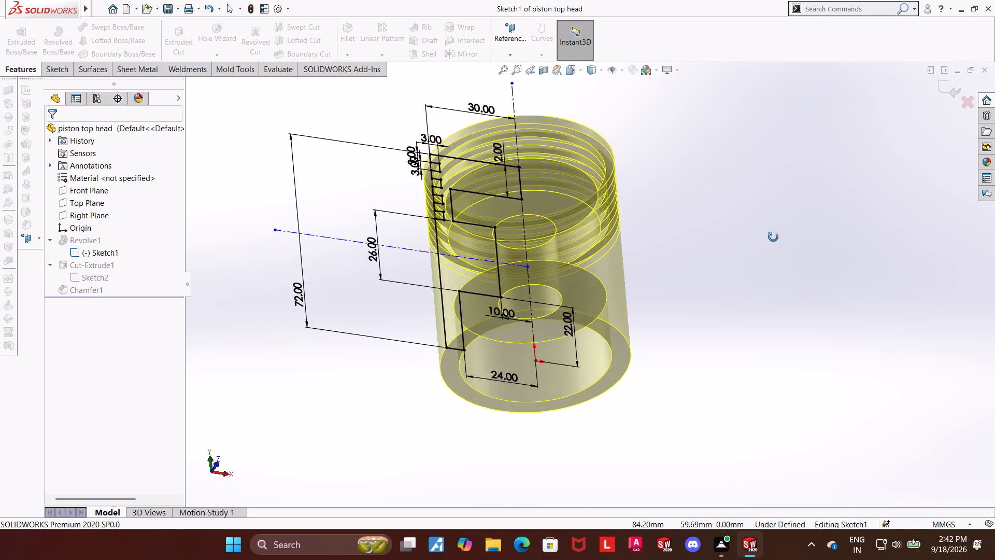
middle_drag(773, 237, 844, 289)
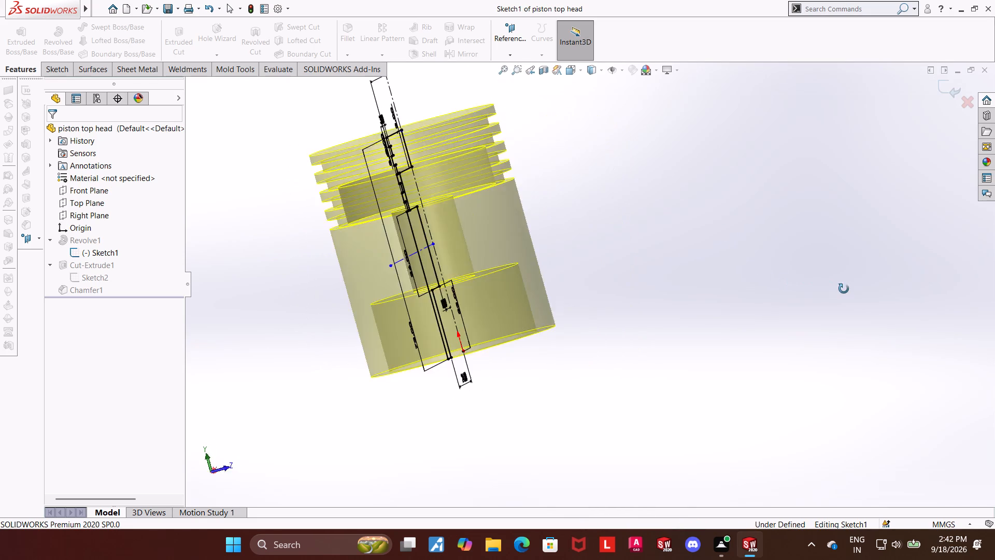
middle_drag(844, 289, 732, 283)
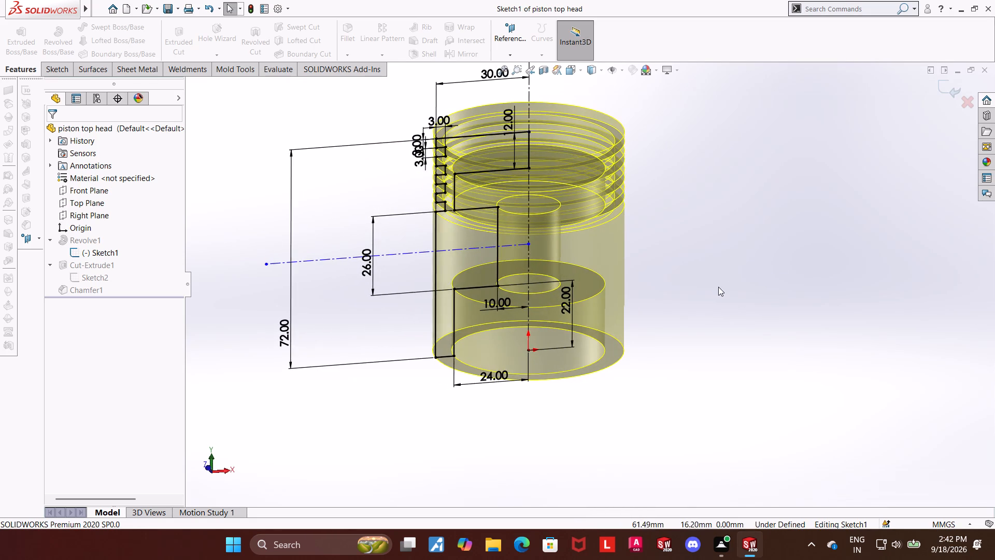
middle_drag(715, 242, 721, 150)
middle_drag(697, 267, 683, 204)
scroll(683, 205, up, 4)
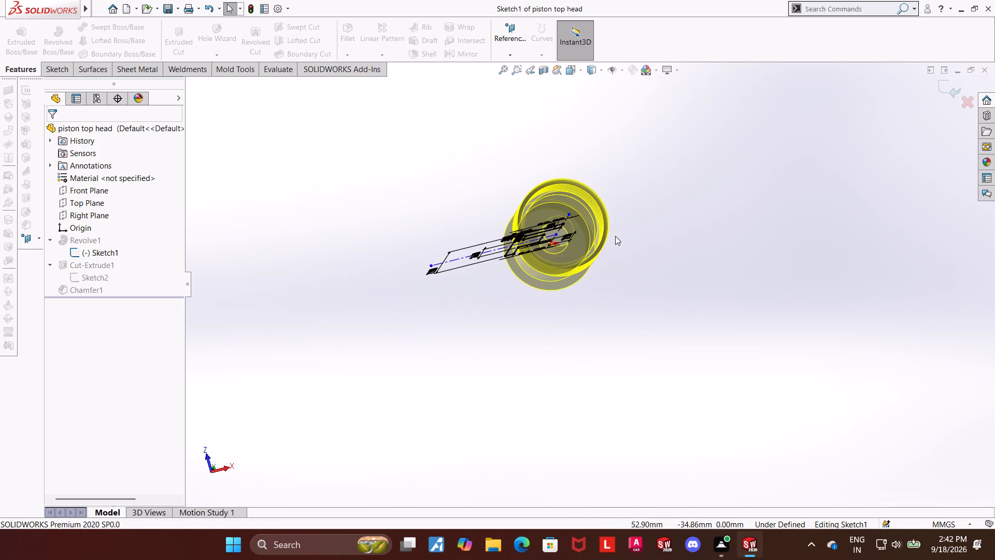
scroll(606, 236, down, 3)
middle_drag(665, 239, 693, 218)
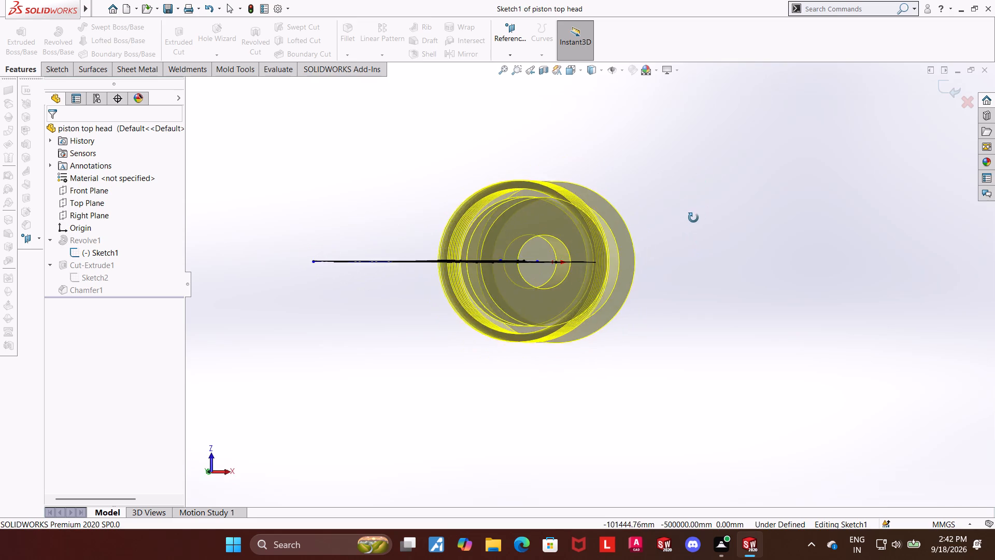
middle_drag(693, 218, 683, 429)
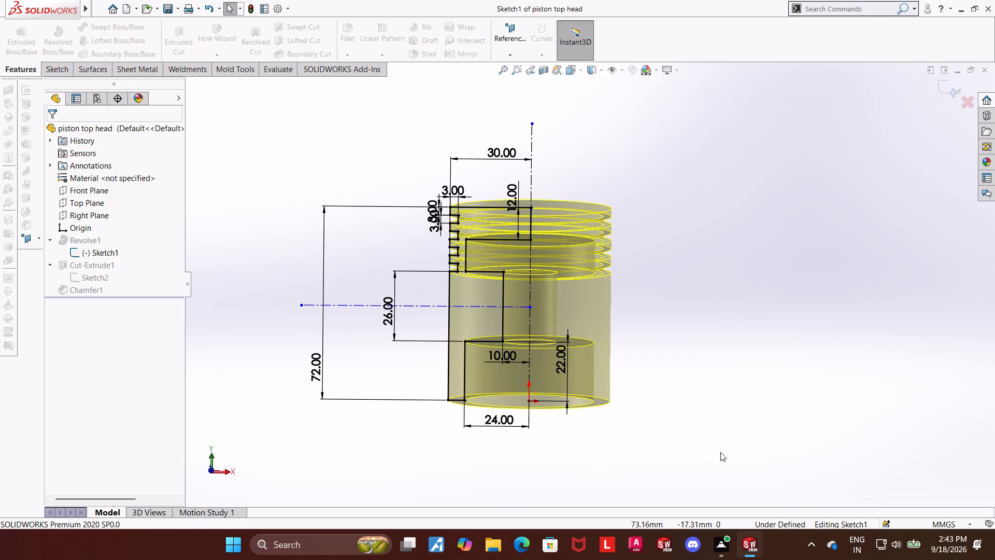
scroll(706, 451, up, 1)
middle_drag(704, 432, 702, 379)
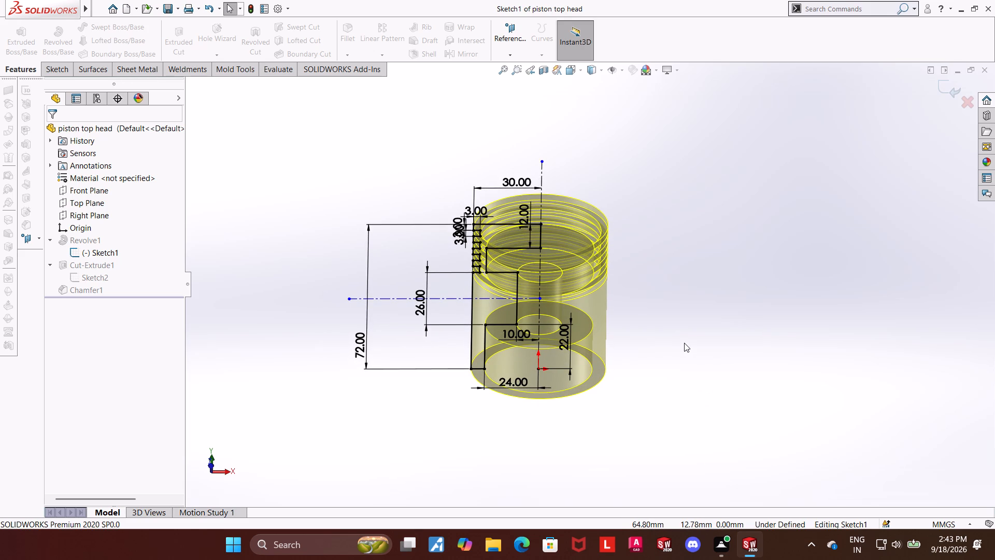
middle_drag(688, 301, 682, 367)
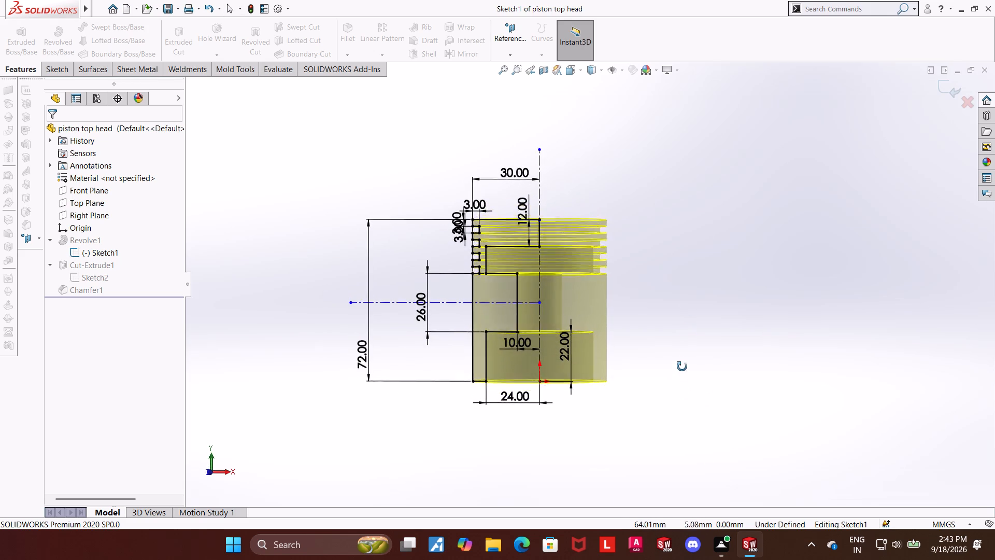
middle_drag(682, 367, 692, 173)
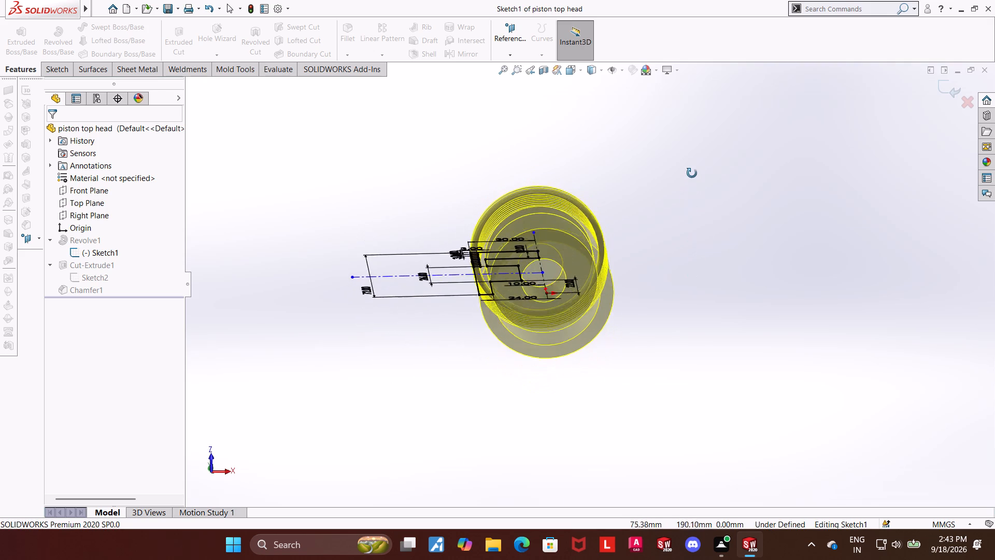
middle_drag(692, 173, 693, 168)
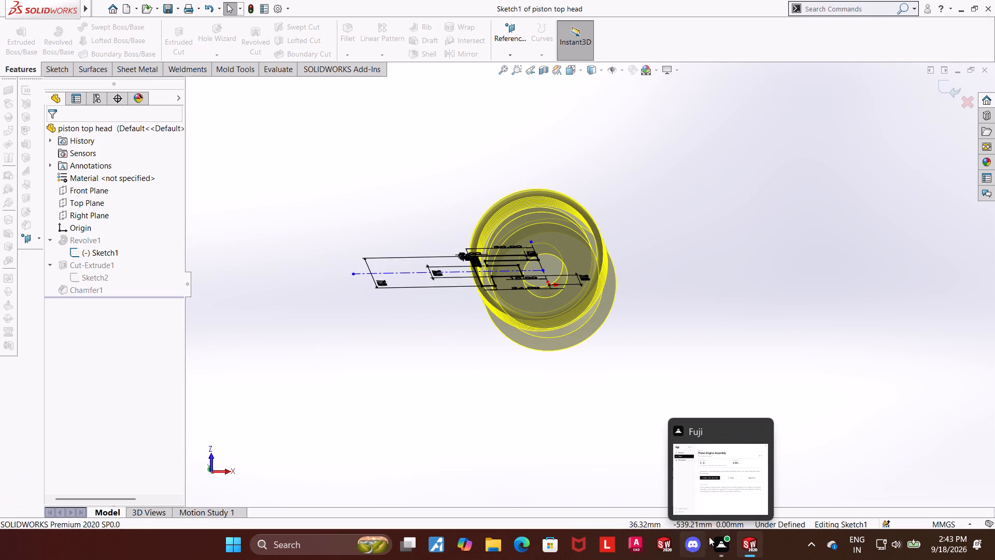
Switch to the connecting rod bottom part and examine the small end's width and the dimensions of Boss-Extrude1.
click(590, 483)
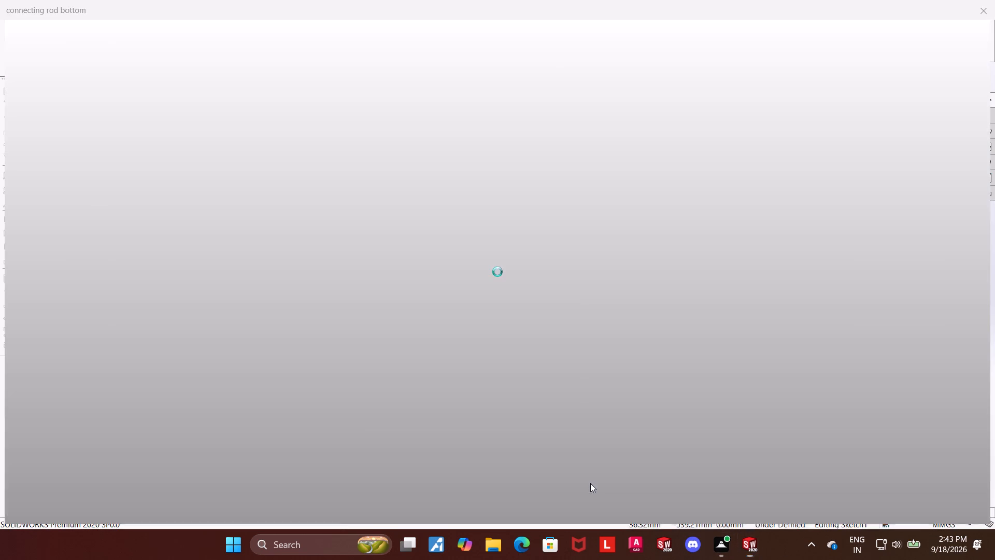
middle_drag(663, 258, 714, 389)
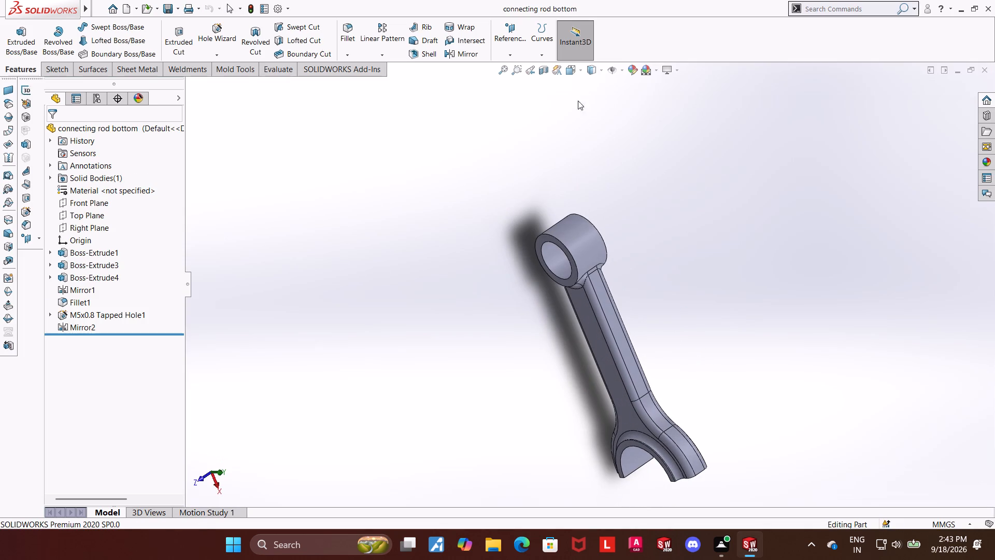
click(574, 75)
click(451, 249)
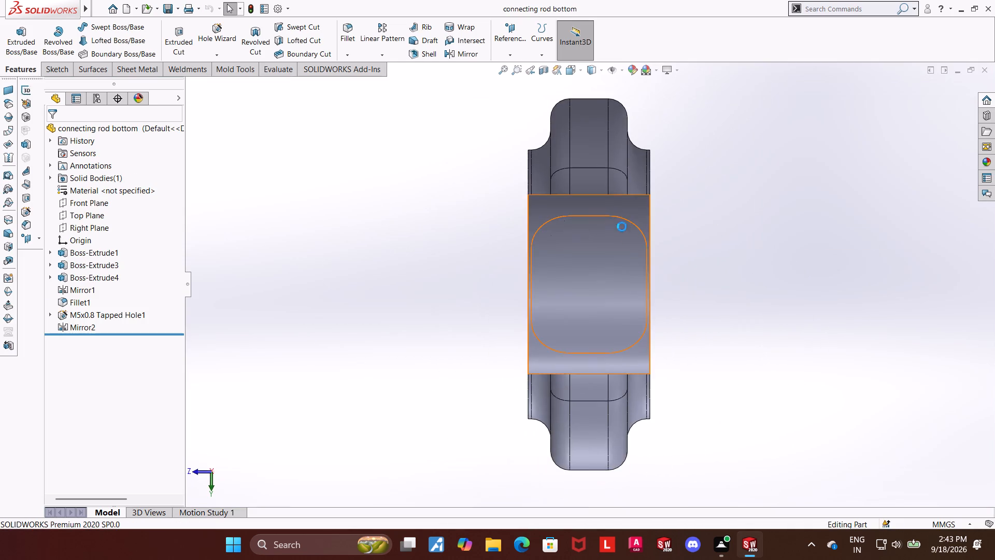
scroll(686, 339, up, 3)
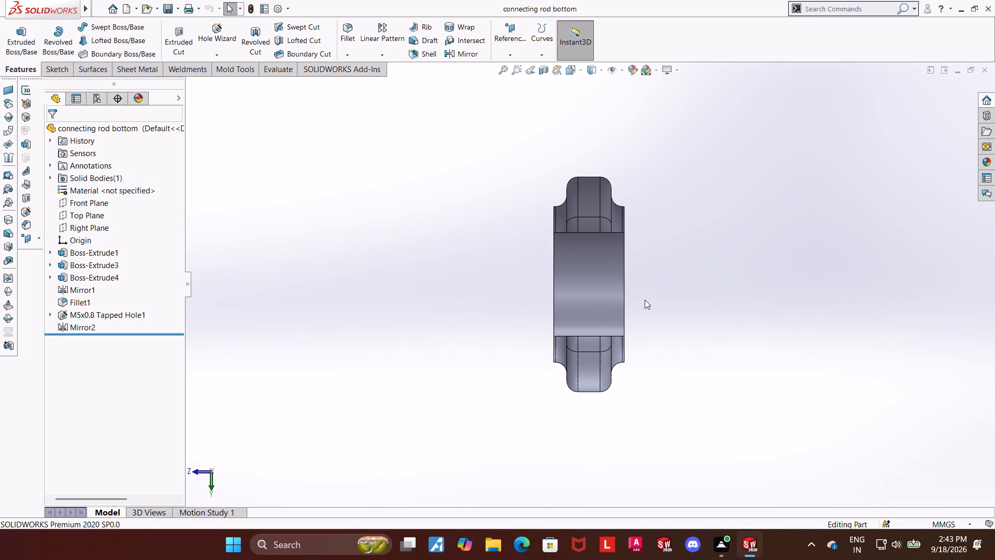
middle_drag(708, 294, 799, 272)
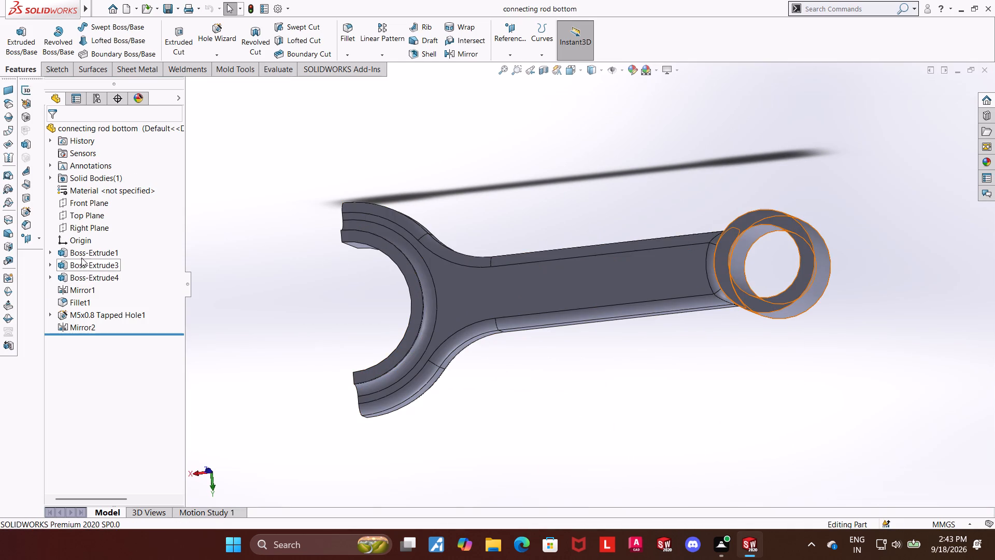
click(80, 255)
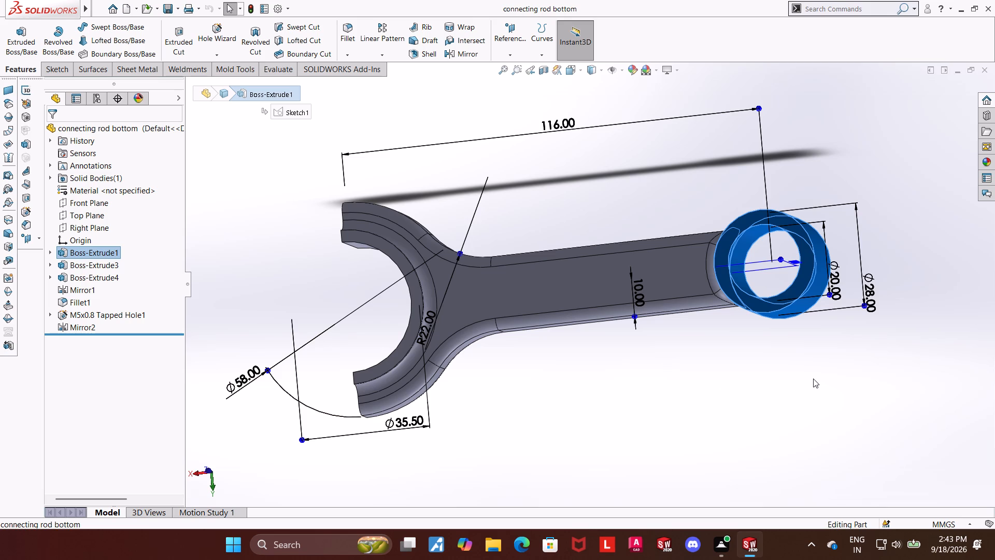
click(785, 385)
scroll(780, 384, up, 4)
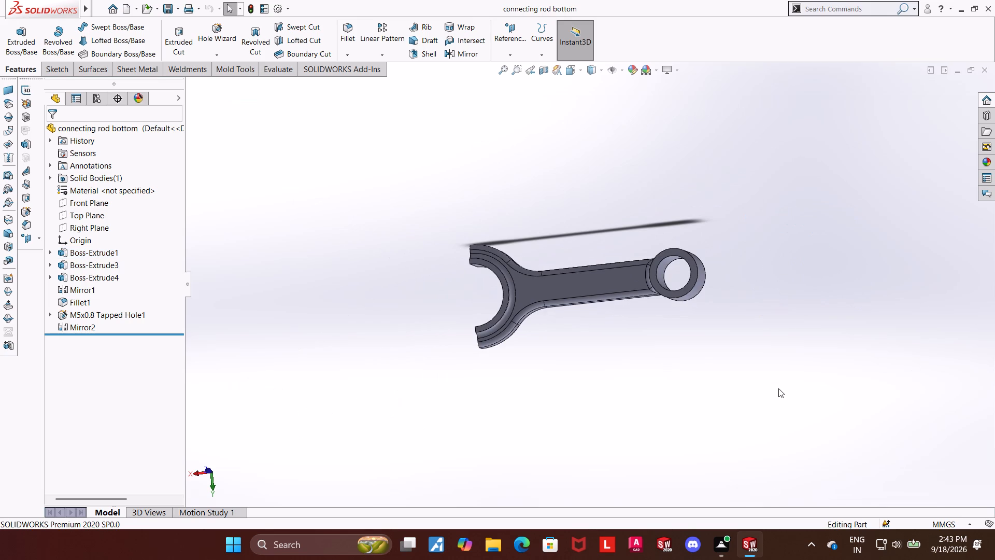
Return to the piston top head's Sketch1, compare its internal bore dimensions with the rod, and exit the sketch.
click(343, 484)
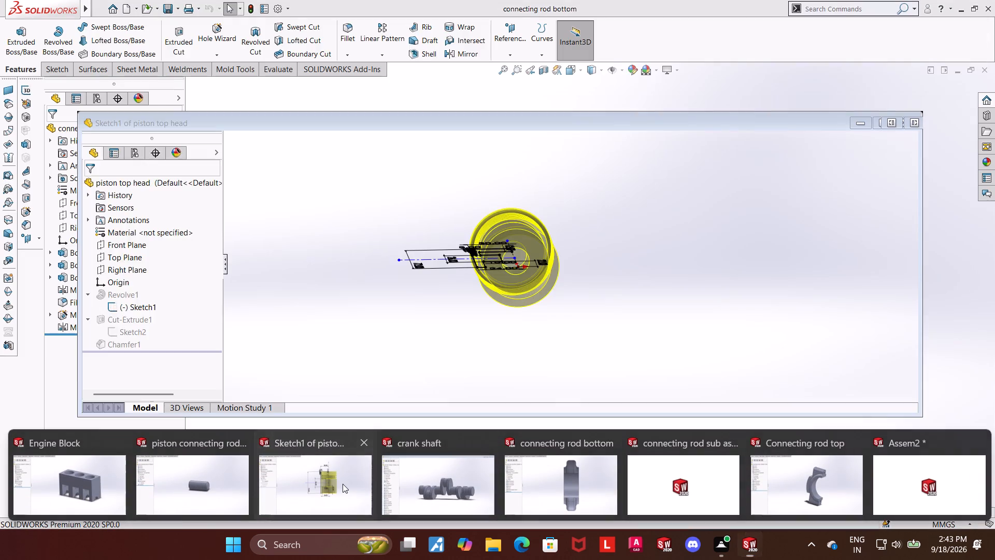
scroll(552, 268, down, 2)
middle_drag(696, 340, 704, 179)
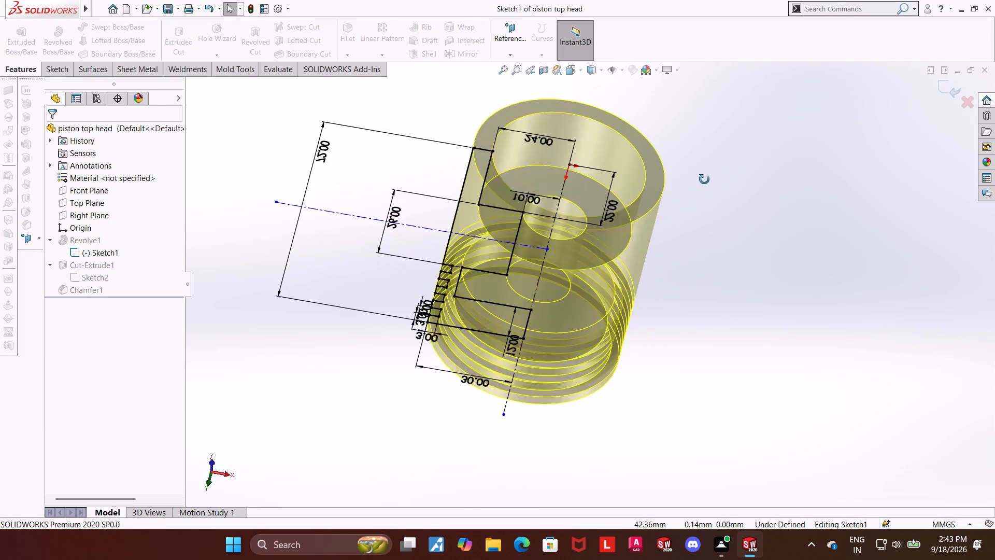
middle_drag(704, 179, 709, 146)
middle_drag(716, 283, 701, 242)
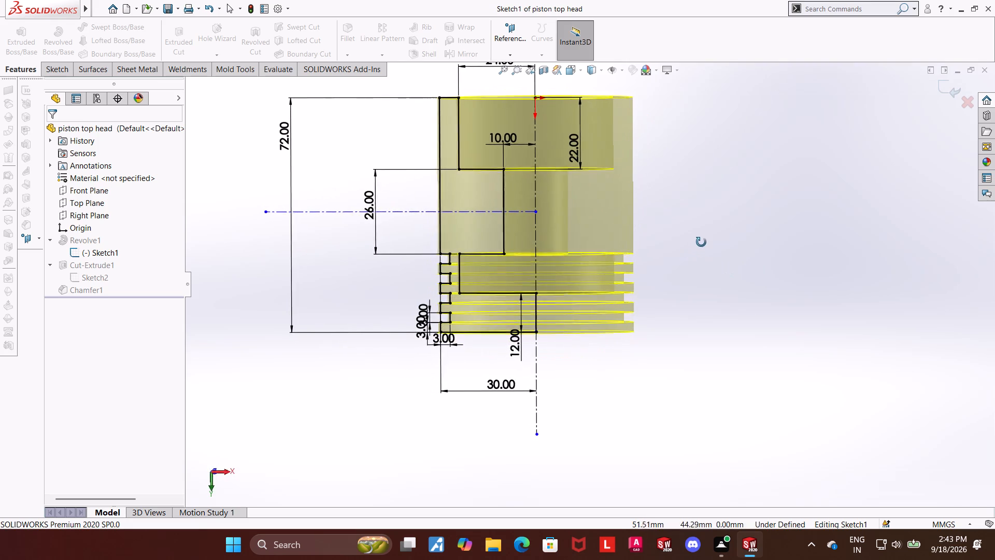
middle_drag(701, 242, 729, 223)
middle_drag(715, 244, 748, 231)
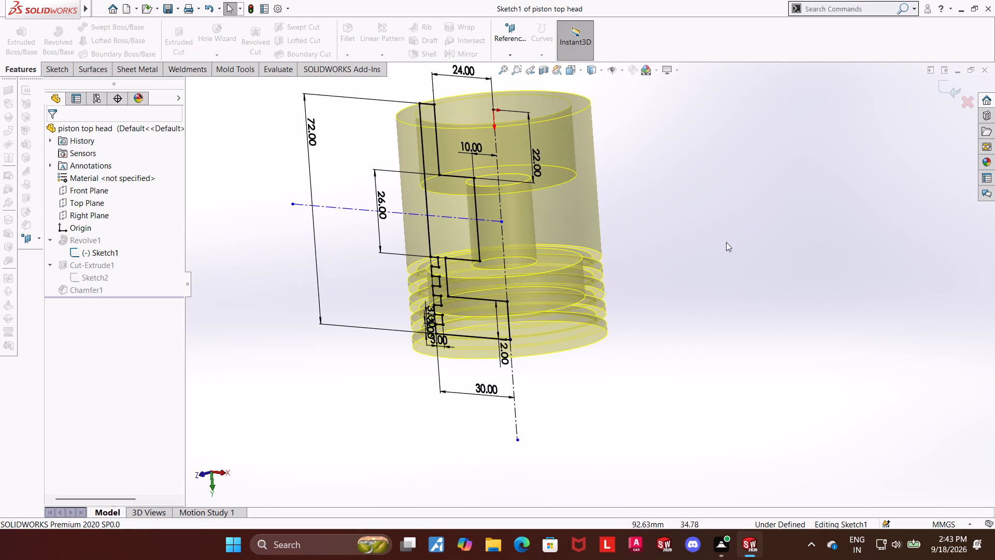
middle_drag(705, 246, 661, 222)
middle_drag(667, 236, 658, 217)
scroll(667, 226, up, 1)
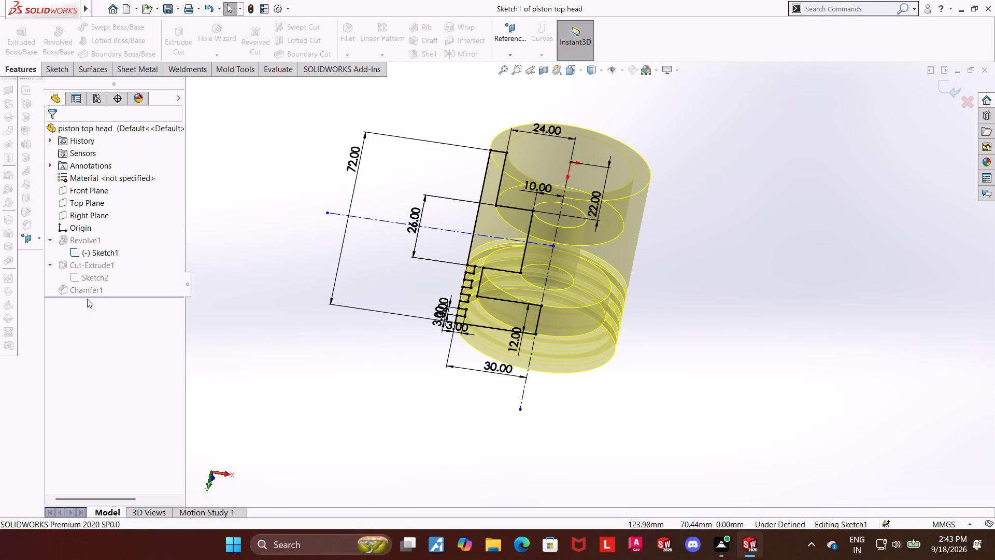
click(938, 88)
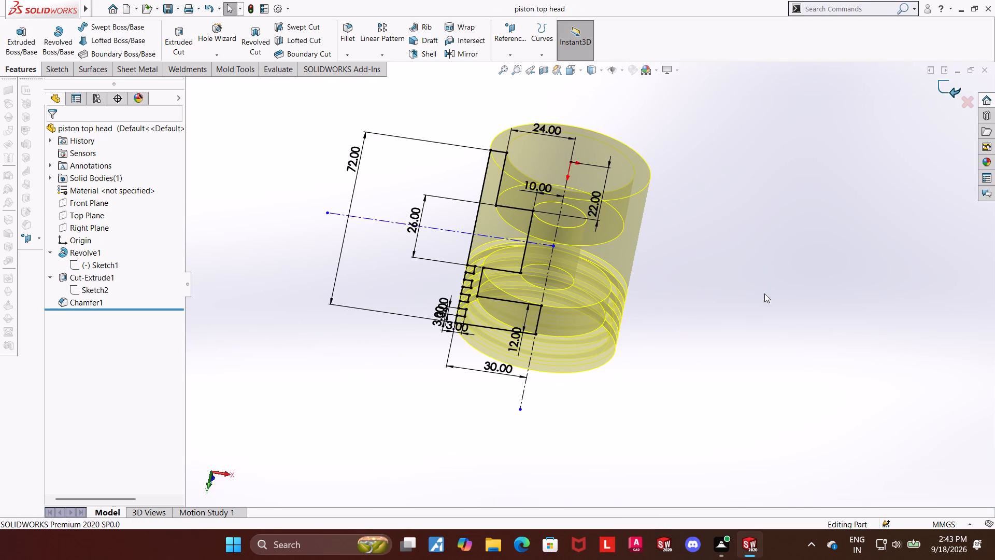
Examine the piston's open end, stepped internal cavity and pin hole on the solid model.
scroll(758, 295, up, 5)
middle_drag(651, 198, 619, 356)
middle_drag(611, 223, 606, 304)
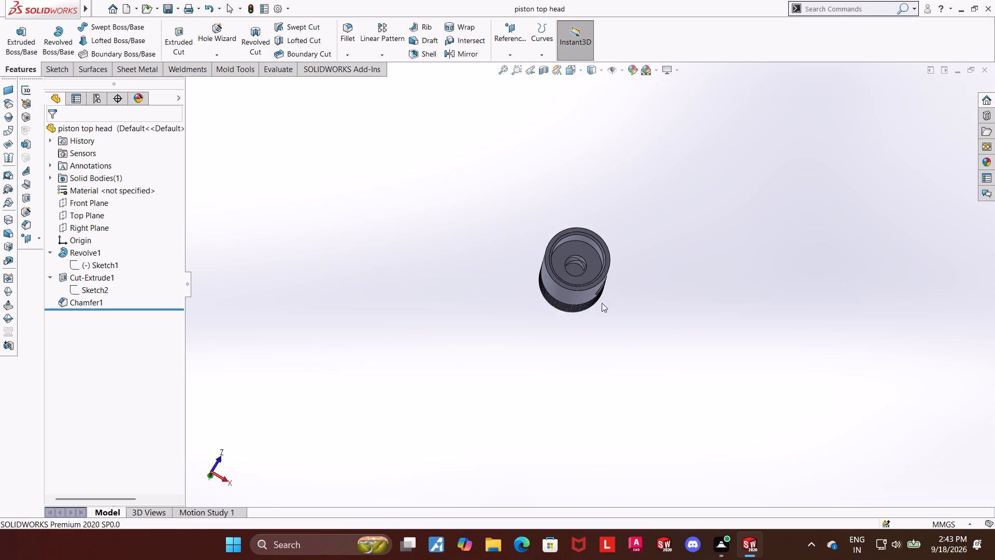
scroll(662, 233, up, 1)
middle_drag(662, 233, 661, 269)
scroll(592, 277, down, 5)
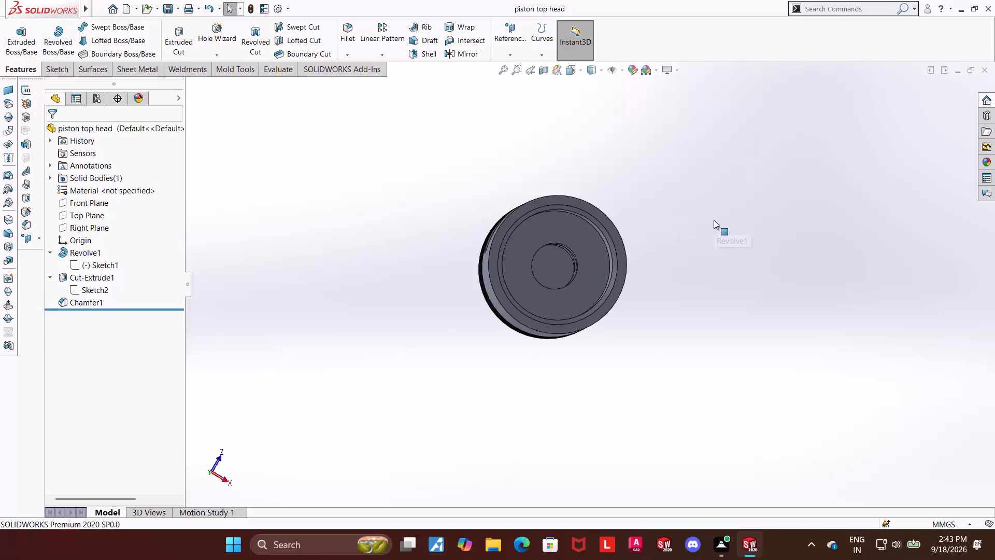
scroll(671, 235, down, 2)
middle_drag(663, 245, 700, 213)
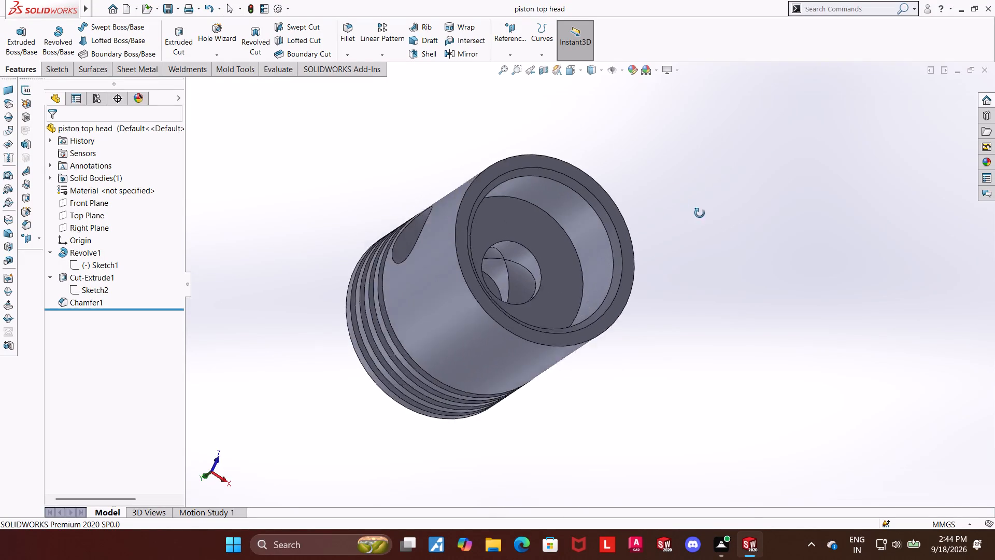
middle_drag(700, 213, 695, 263)
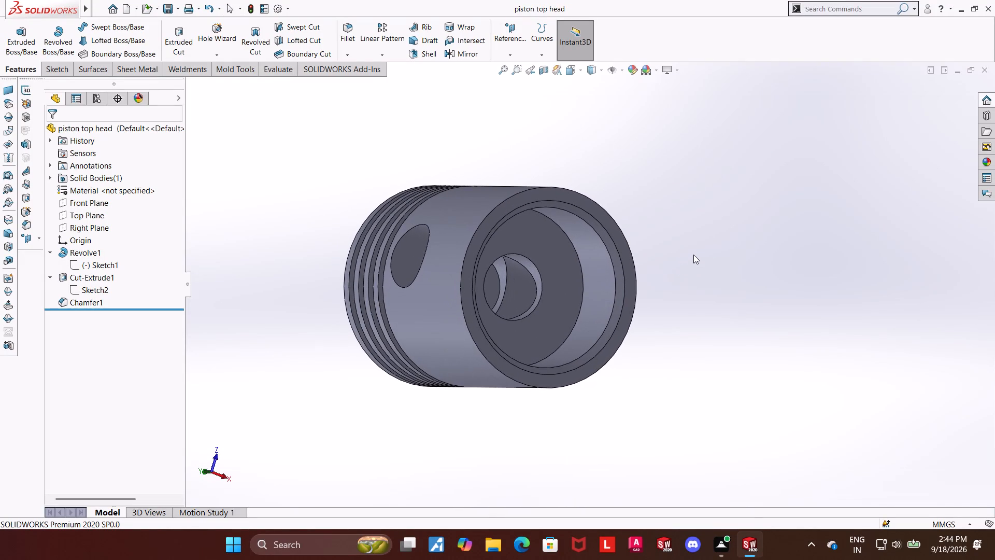
scroll(693, 248, up, 1)
middle_drag(697, 244, 657, 318)
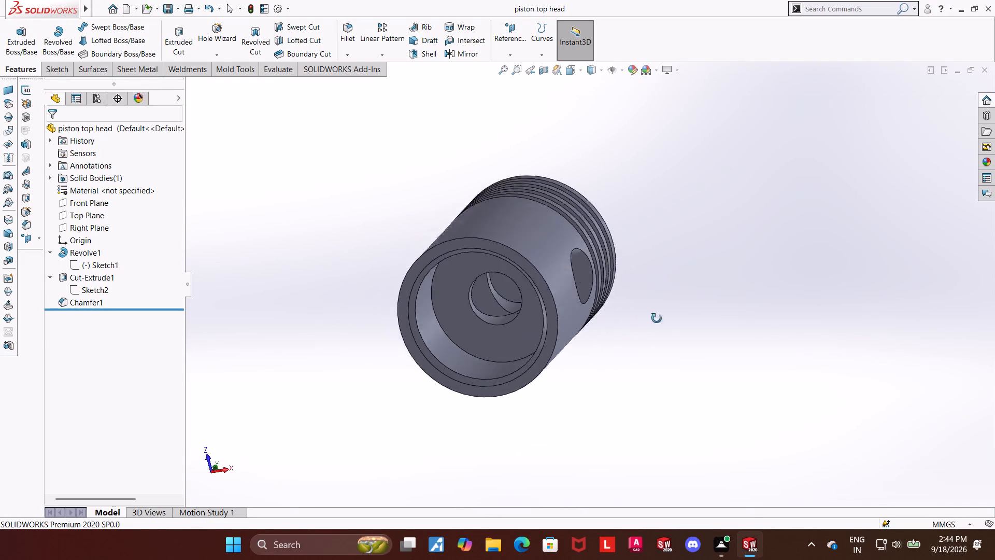
middle_drag(657, 318, 666, 349)
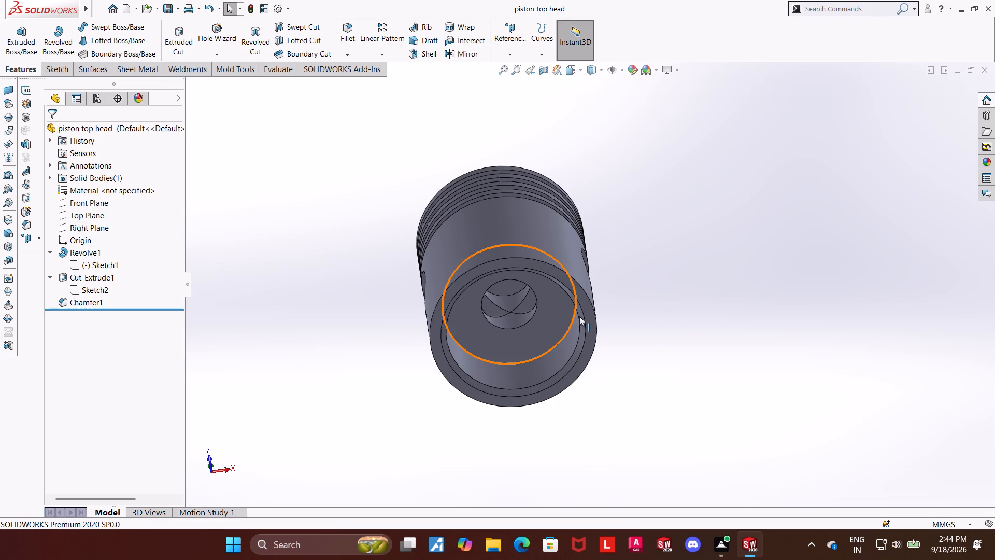
Sketch a centre rectangle about 18 mm by 31 mm from the origin on the piston's open-end annular face.
click(590, 323)
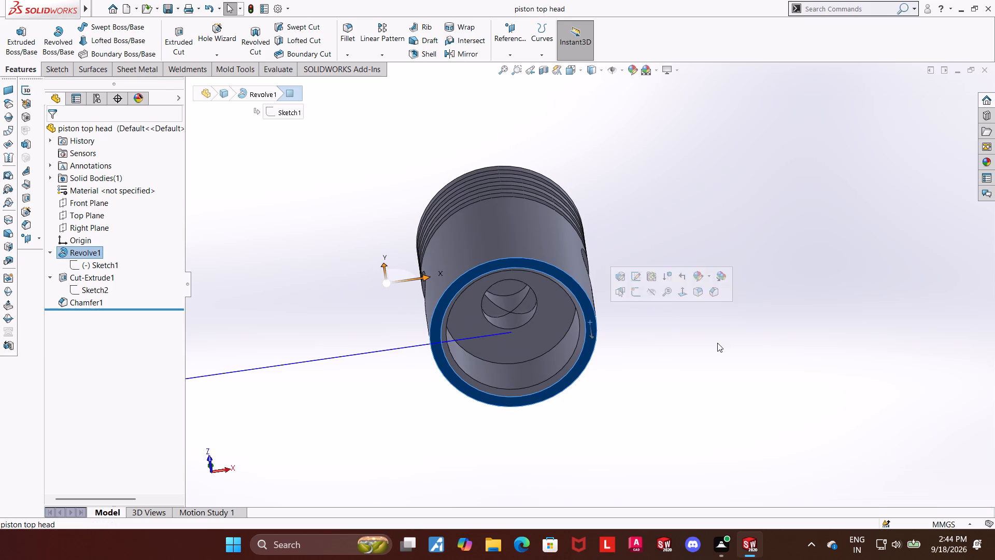
click(637, 292)
click(94, 316)
click(118, 299)
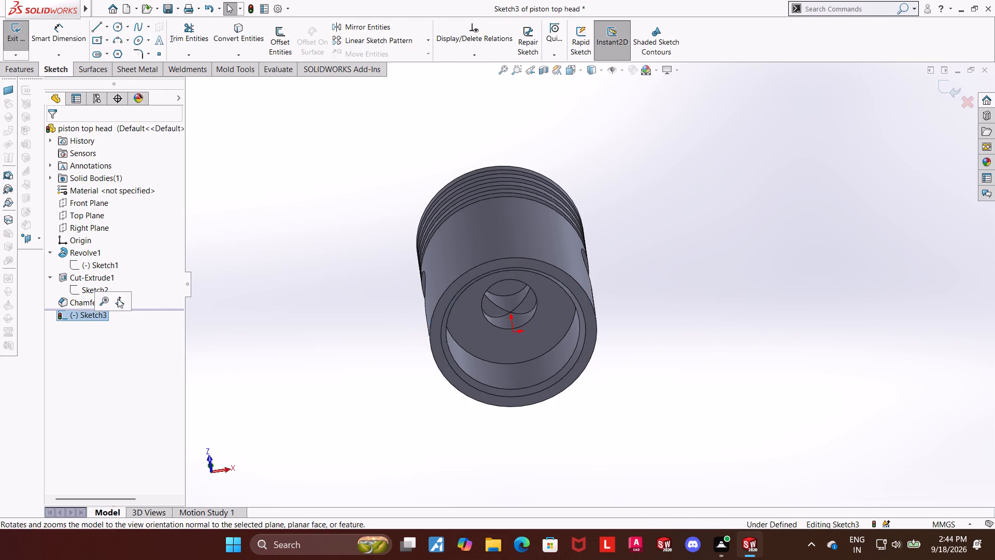
click(95, 41)
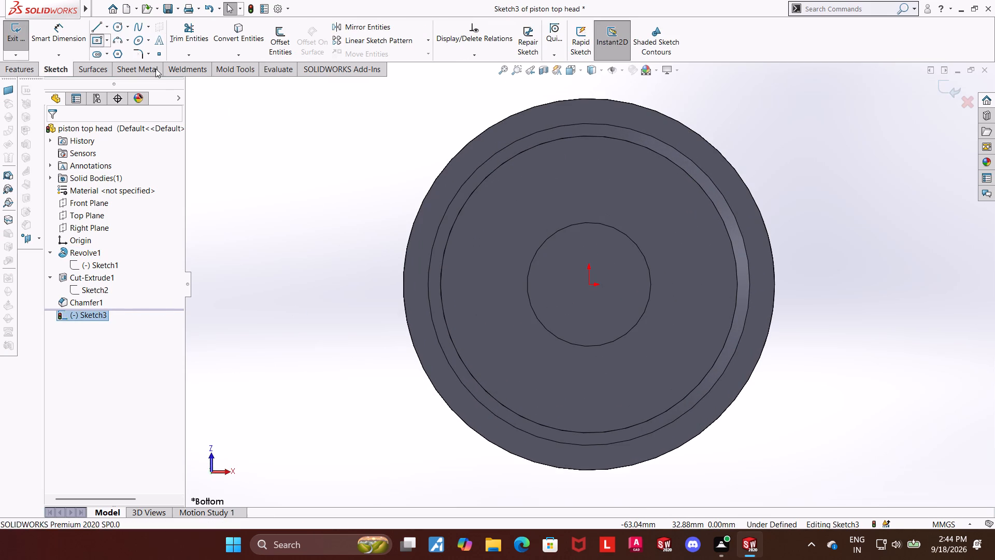
click(589, 283)
click(645, 189)
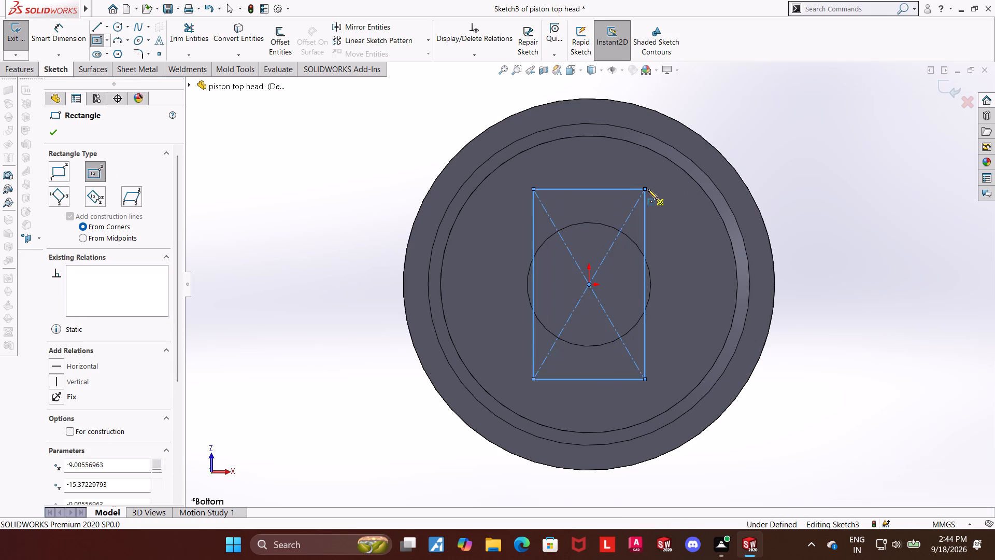
key(grave)
key(Escape)
Dimension the rectangle 20 mm wide and 28 mm high.
click(71, 39)
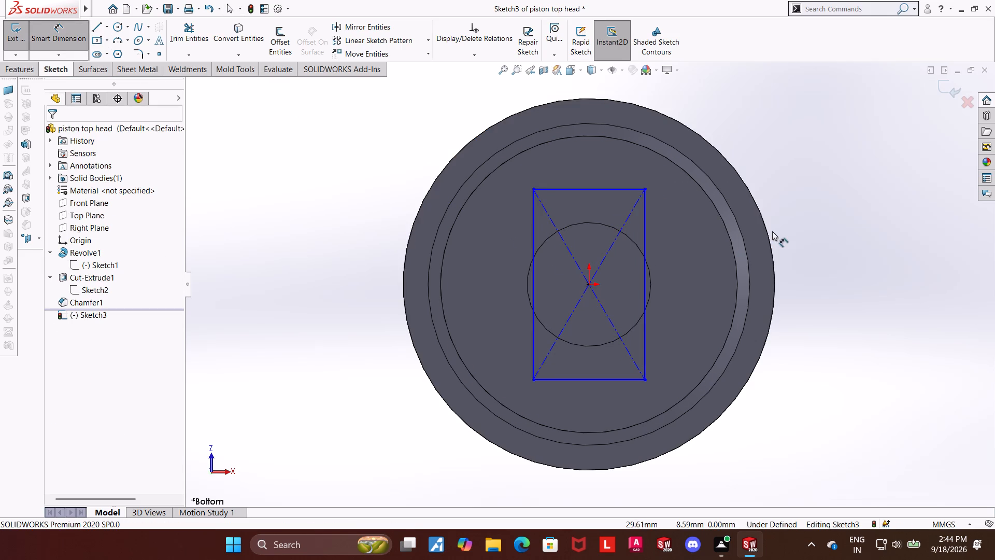
click(620, 190)
click(617, 173)
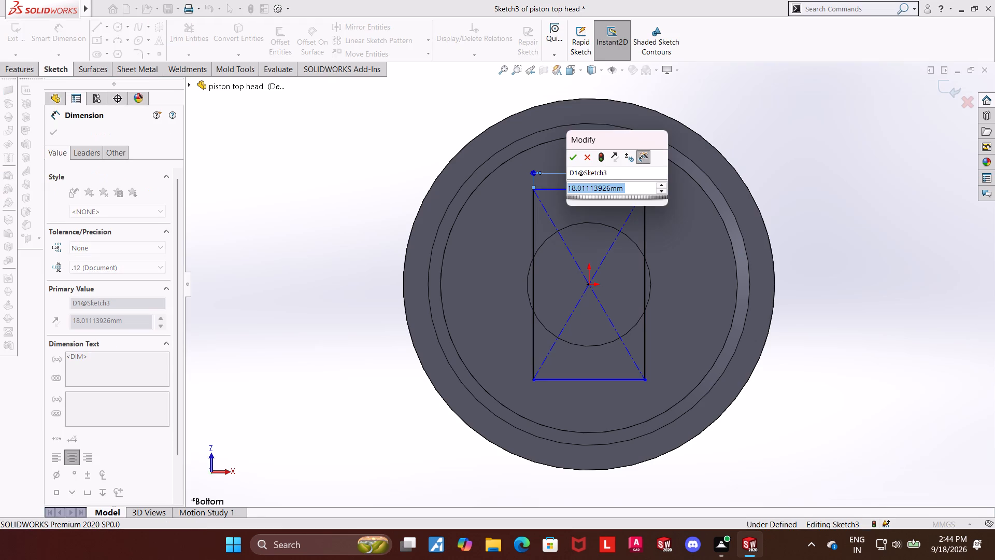
text(20)
key(Return)
key(Escape)
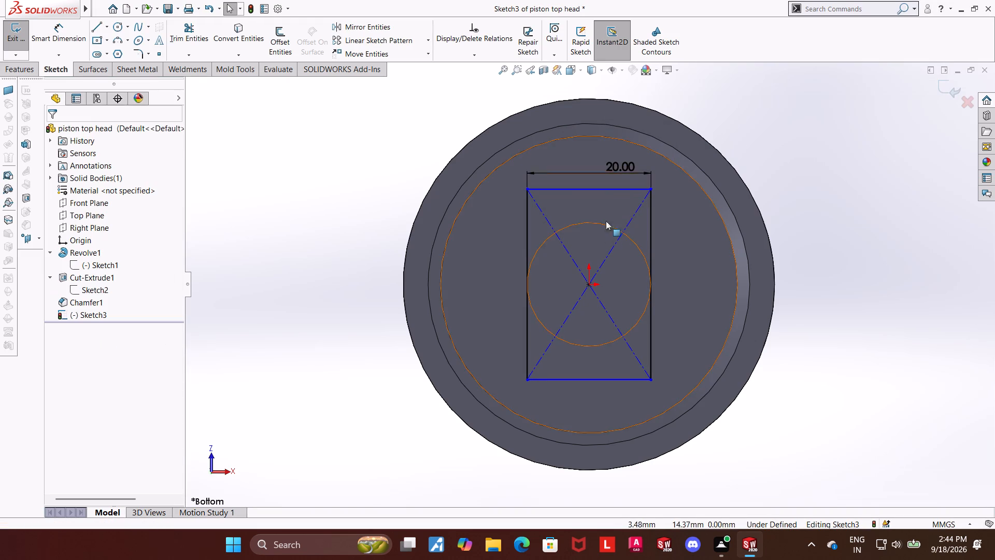
click(70, 47)
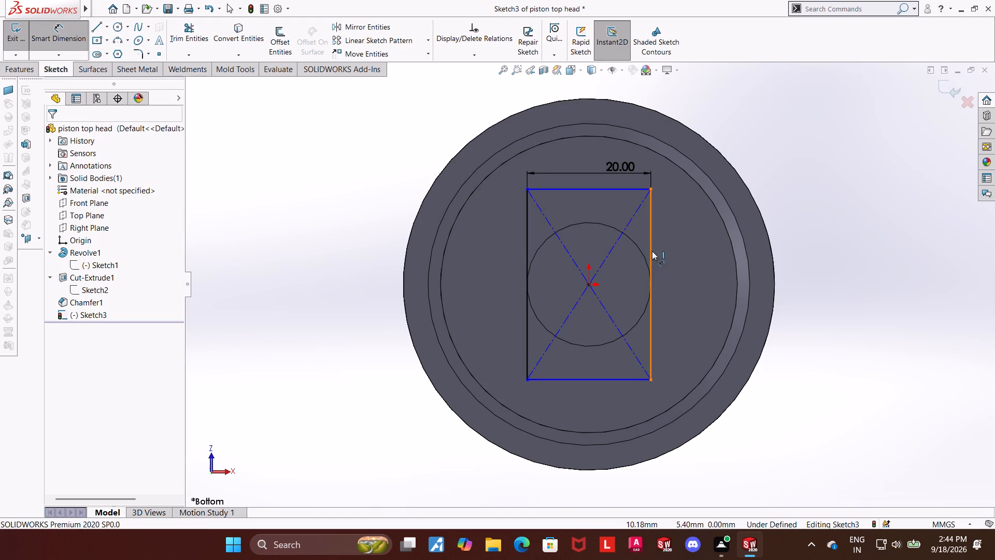
click(652, 251)
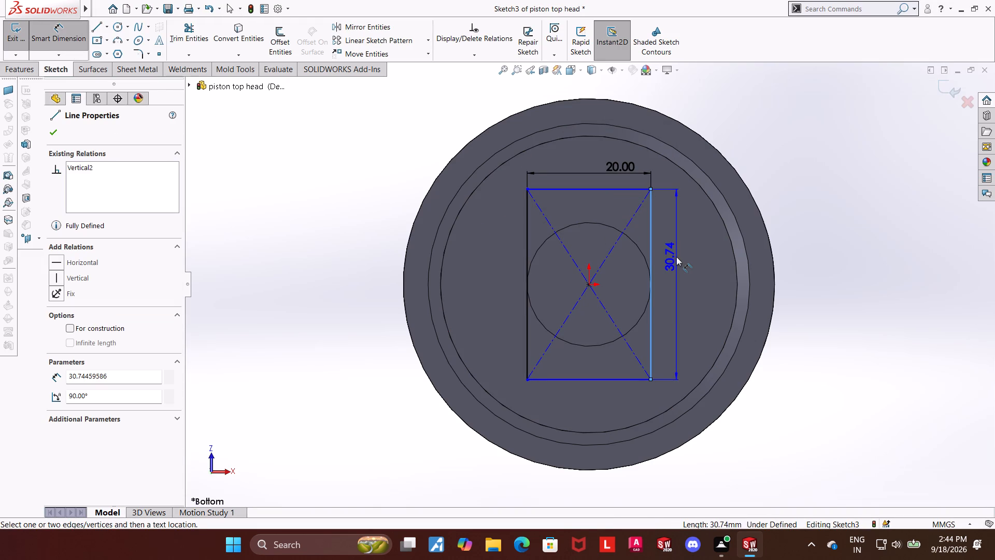
click(676, 257)
text(28)
key(Return)
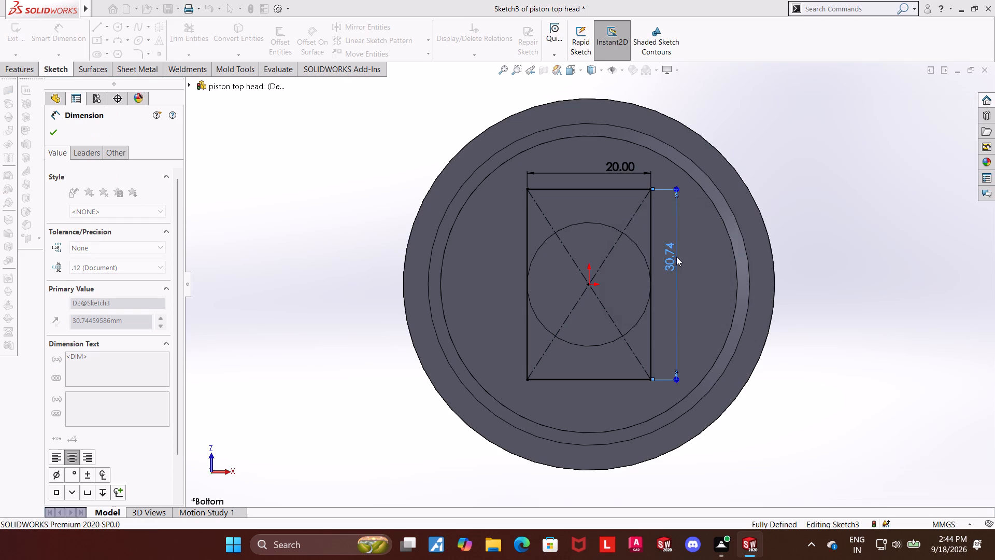
key(Escape)
Set the rectangle's height to 29 mm and exit the sketch.
double_click(676, 257)
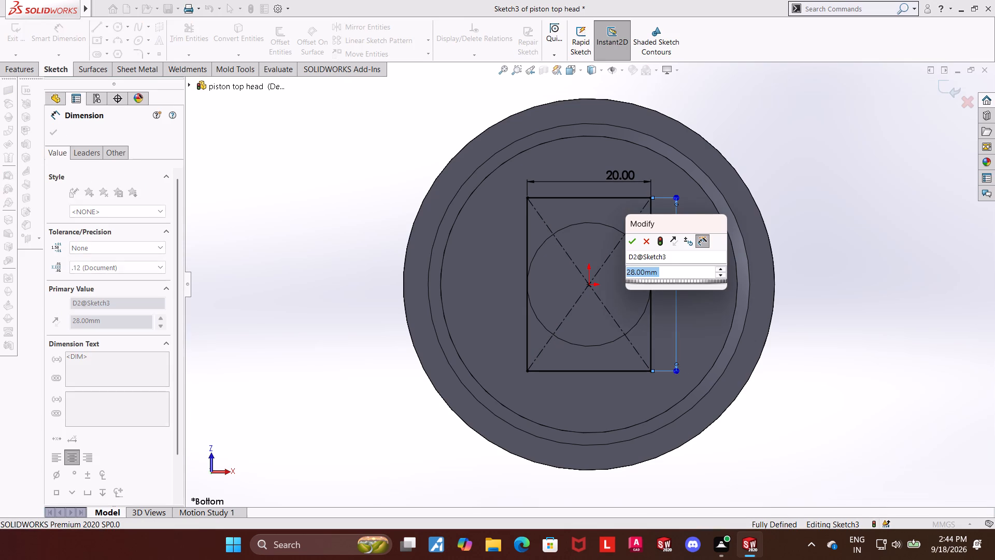
text(29)
key(Return)
key(Escape)
key(Escape)
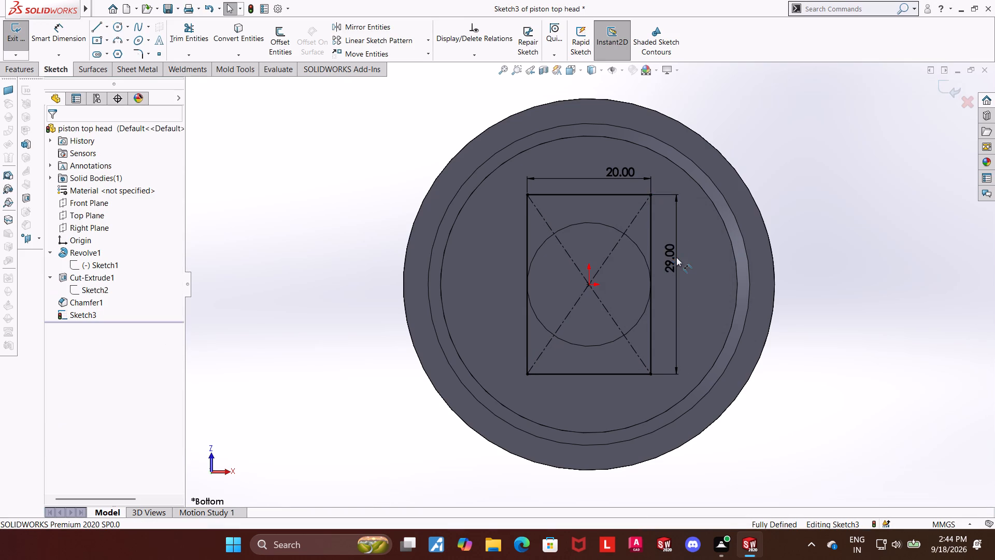
click(948, 82)
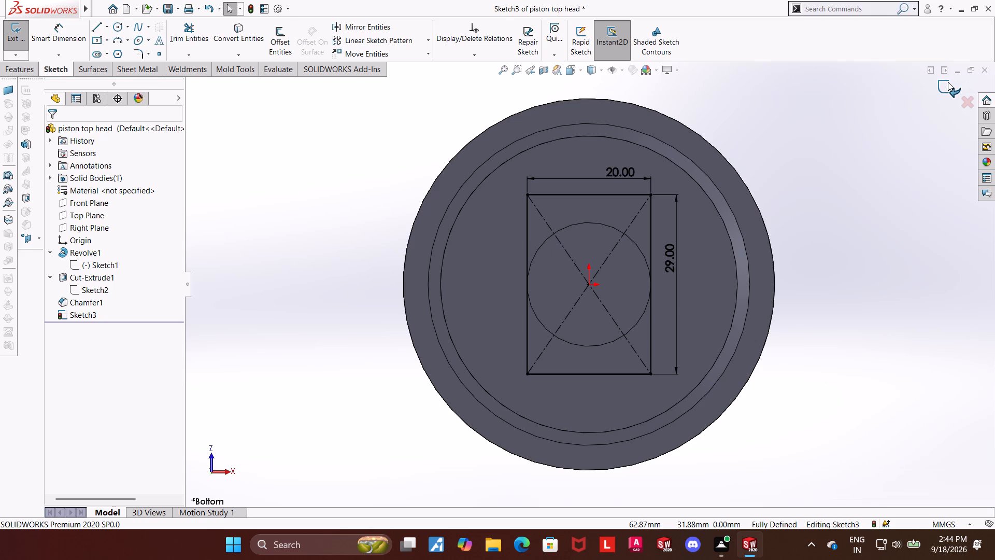
Cut-extrude the rectangle sketch into the piston with a blind depth of 48 mm.
middle_drag(804, 166, 807, 178)
scroll(804, 166, up, 1)
middle_drag(807, 179, 830, 185)
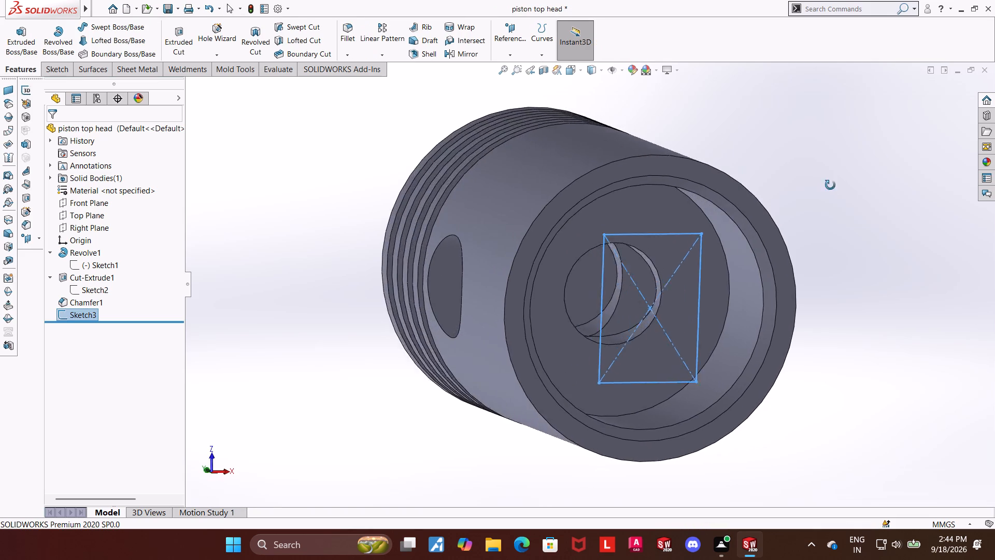
middle_drag(830, 185, 854, 187)
click(187, 39)
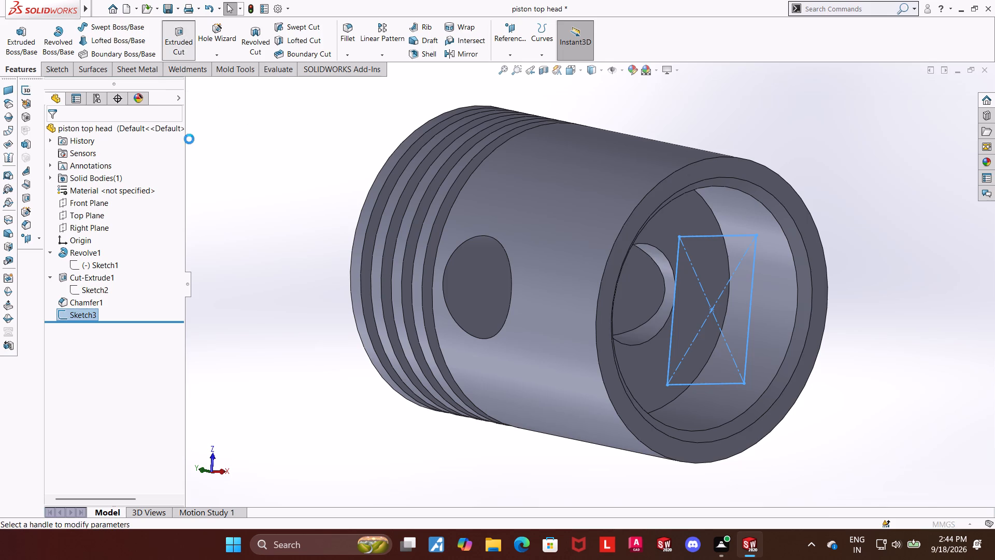
middle_drag(187, 150, 219, 153)
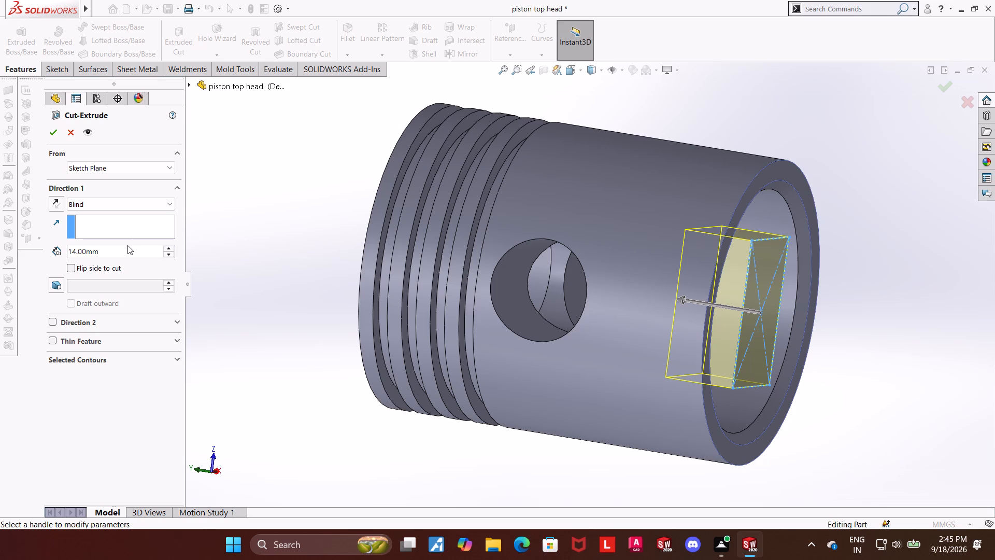
click(119, 250)
drag(119, 250, 70, 252)
drag(104, 251, 55, 252)
text(35)
text(+14)
key(BackSpace)
key(3)
key(Return)
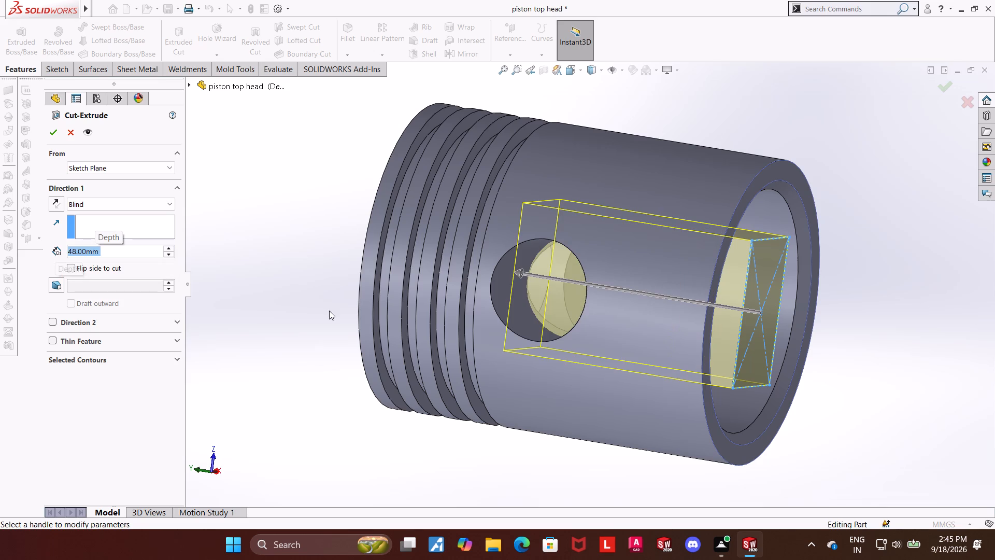
middle_drag(276, 299, 294, 296)
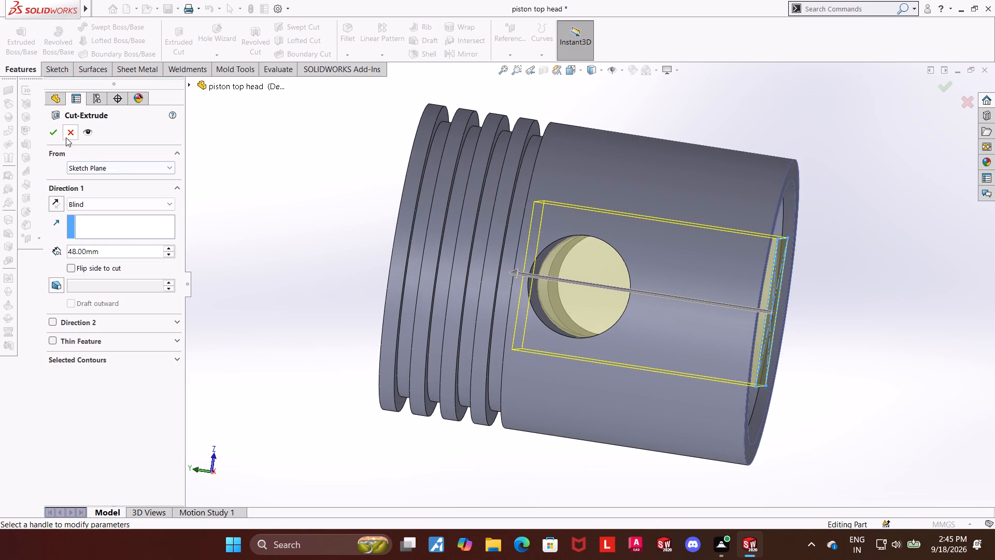
click(56, 132)
Check the new rectangular pocket inside the piston and save the piston top head part.
scroll(223, 277, up, 4)
click(828, 303)
middle_drag(799, 300, 721, 276)
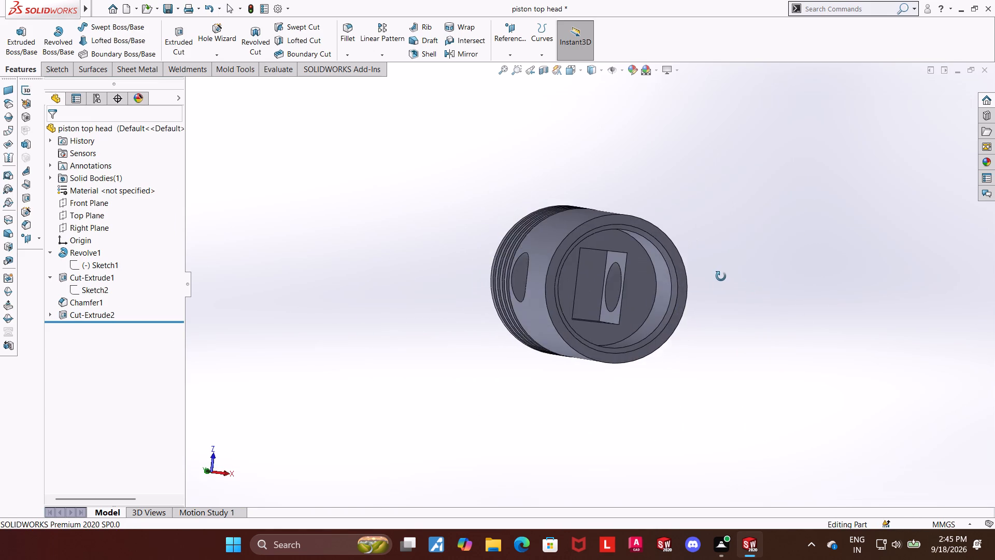
middle_drag(721, 276, 700, 275)
scroll(700, 274, up, 2)
middle_drag(702, 274, 724, 282)
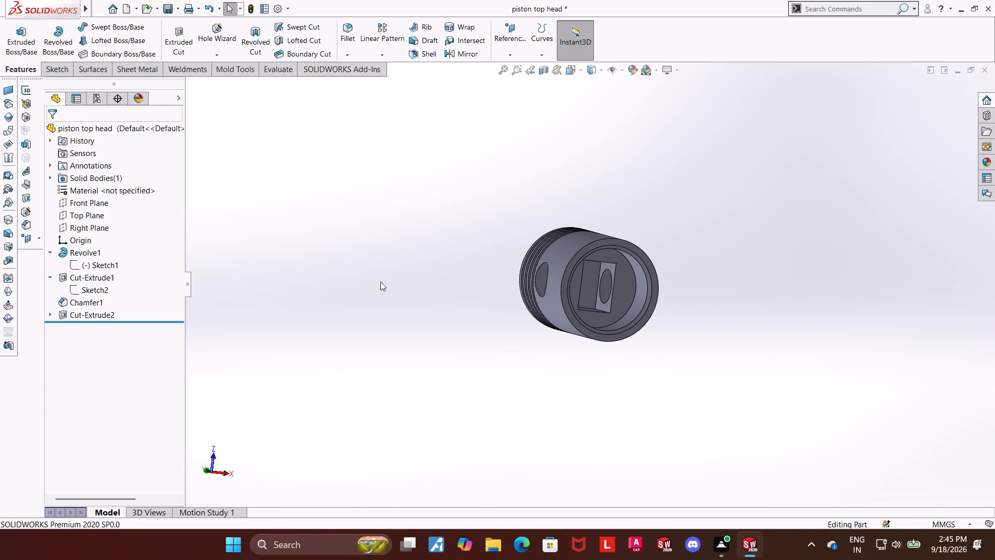
click(361, 237)
click(168, 15)
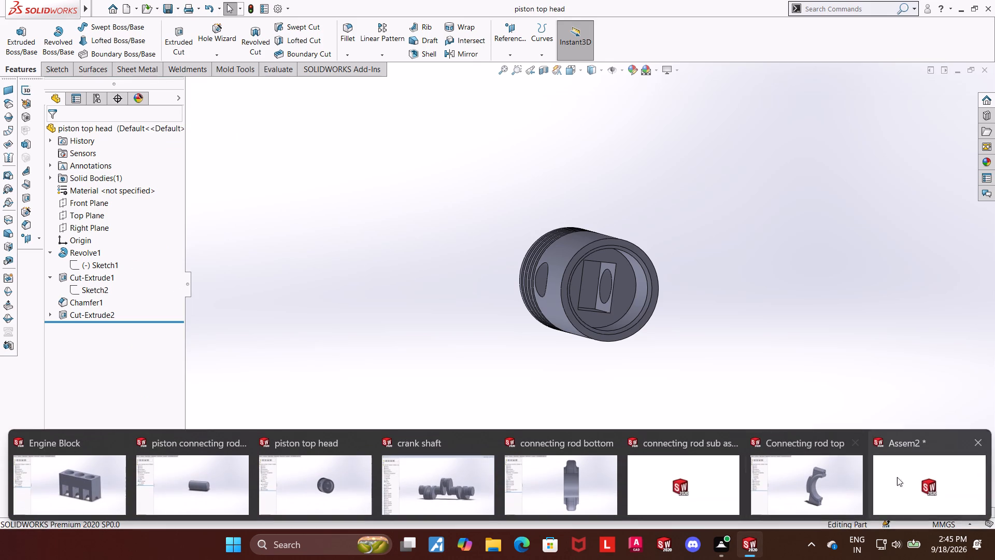
Switch to the Assem2 assembly and rebuild it with the changed piston.
click(923, 475)
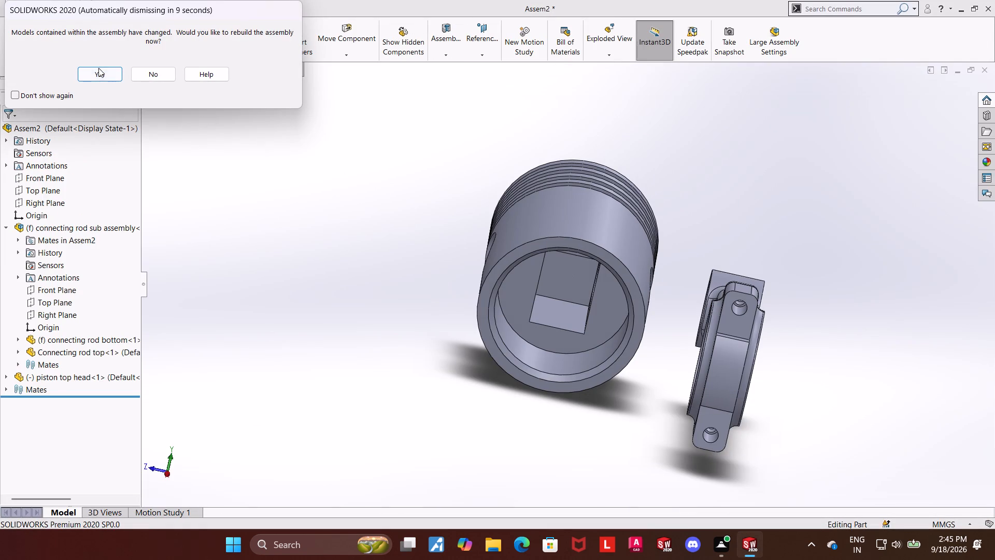
click(101, 74)
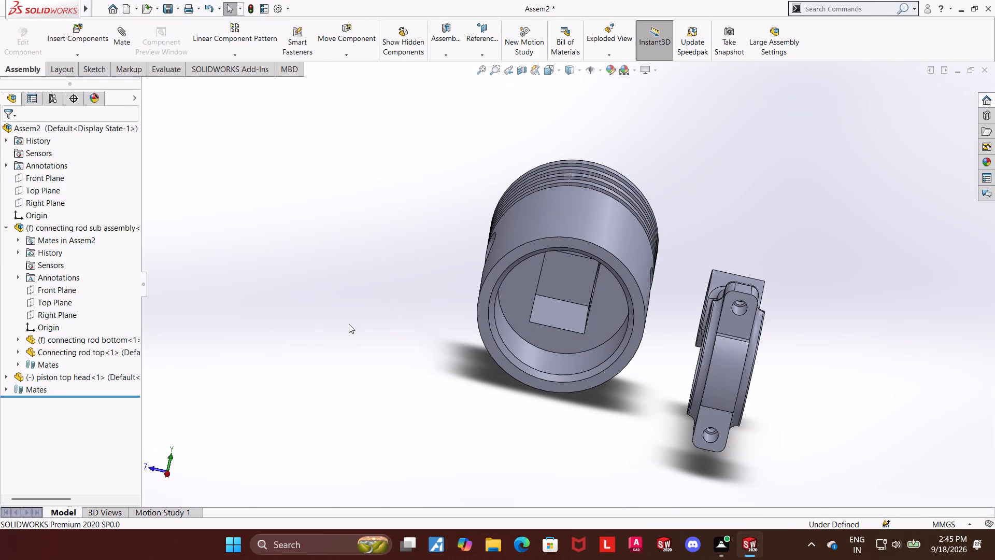
Swing the piston about its pin axis in the assembly so its open end and rectangular pocket are accessible beside the connecting rod.
middle_drag(301, 306, 348, 319)
scroll(348, 319, up, 3)
scroll(606, 287, down, 4)
middle_drag(669, 259, 667, 259)
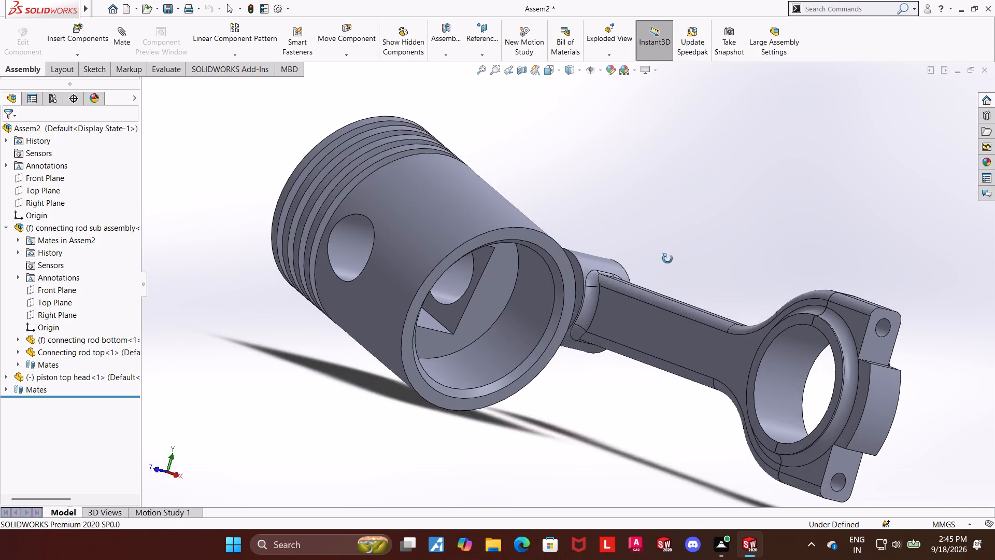
middle_drag(667, 259, 648, 275)
drag(489, 277, 588, 281)
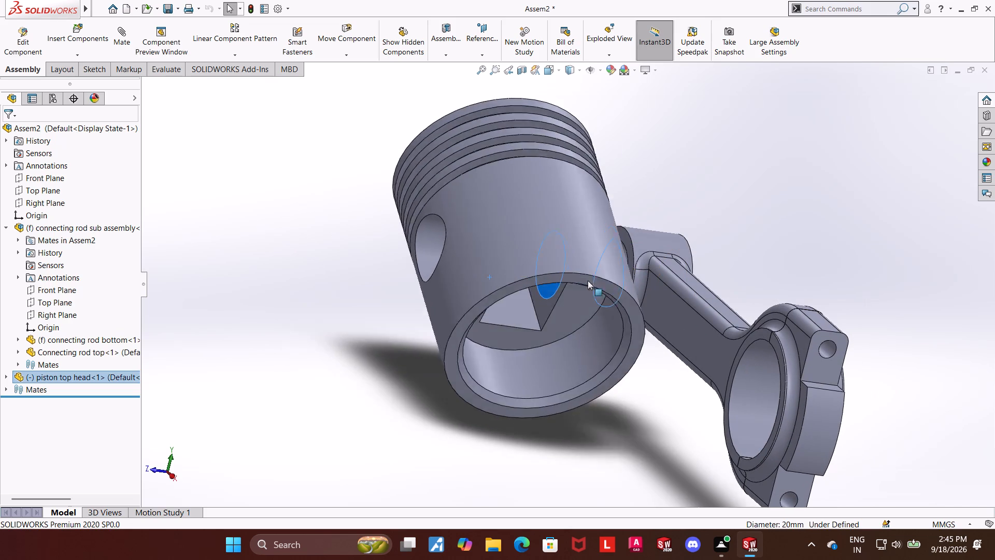
drag(588, 281, 498, 244)
drag(518, 286, 502, 149)
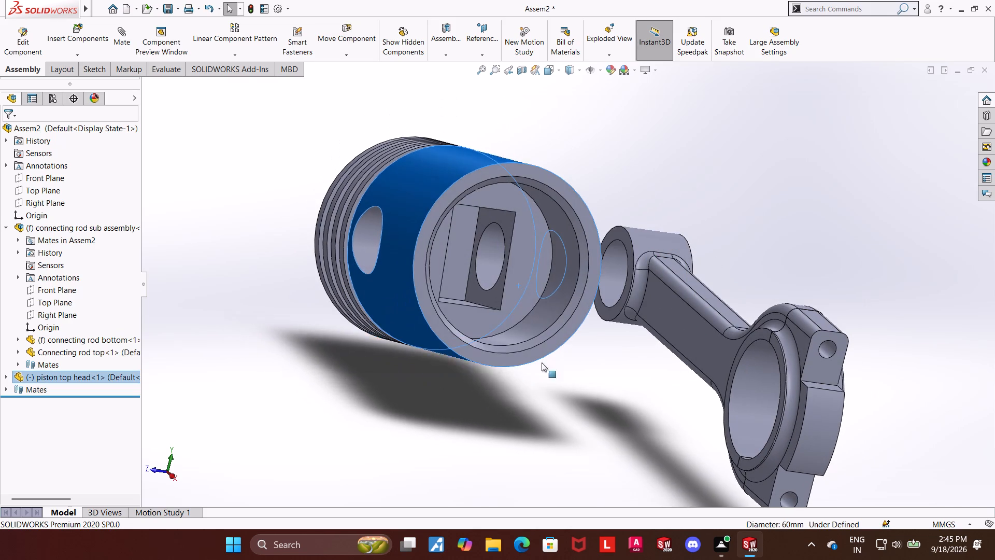
click(516, 428)
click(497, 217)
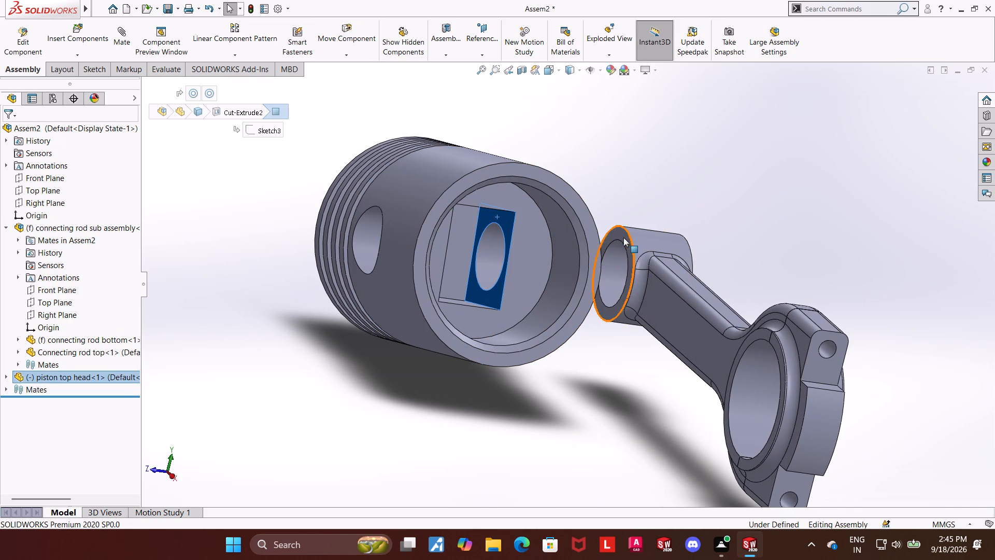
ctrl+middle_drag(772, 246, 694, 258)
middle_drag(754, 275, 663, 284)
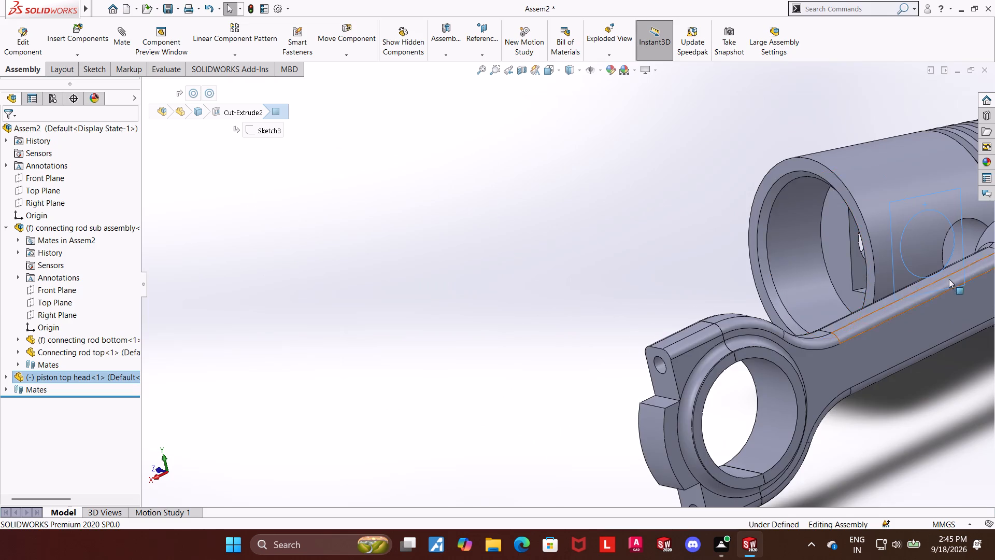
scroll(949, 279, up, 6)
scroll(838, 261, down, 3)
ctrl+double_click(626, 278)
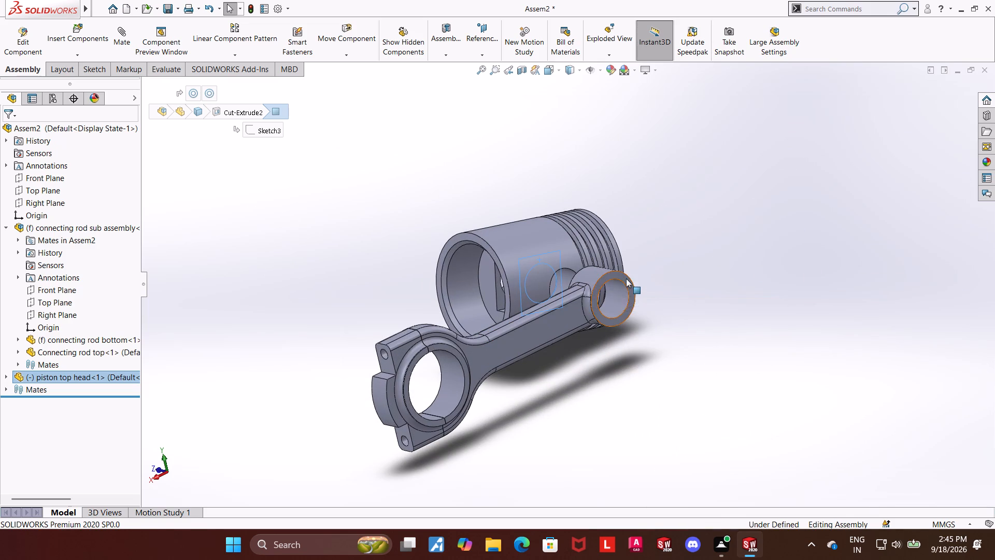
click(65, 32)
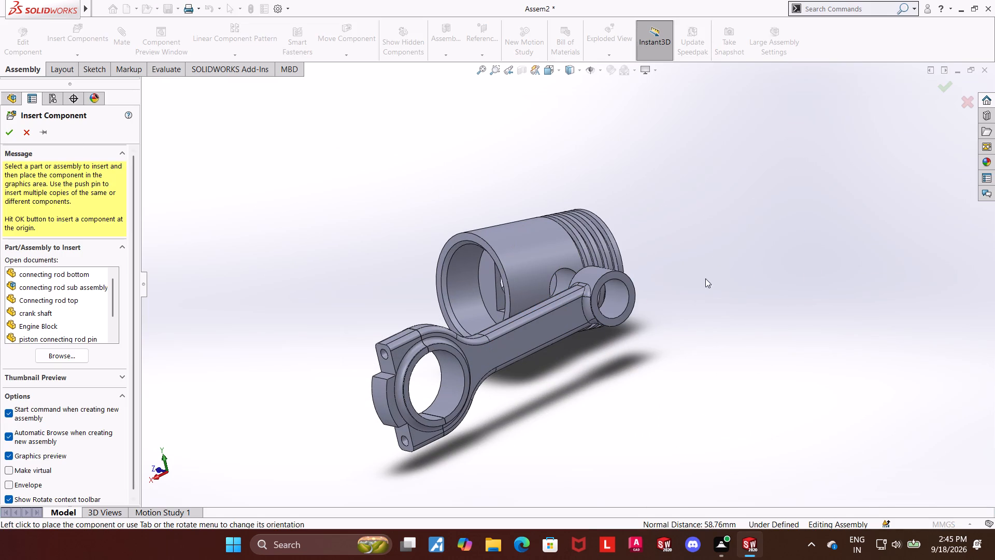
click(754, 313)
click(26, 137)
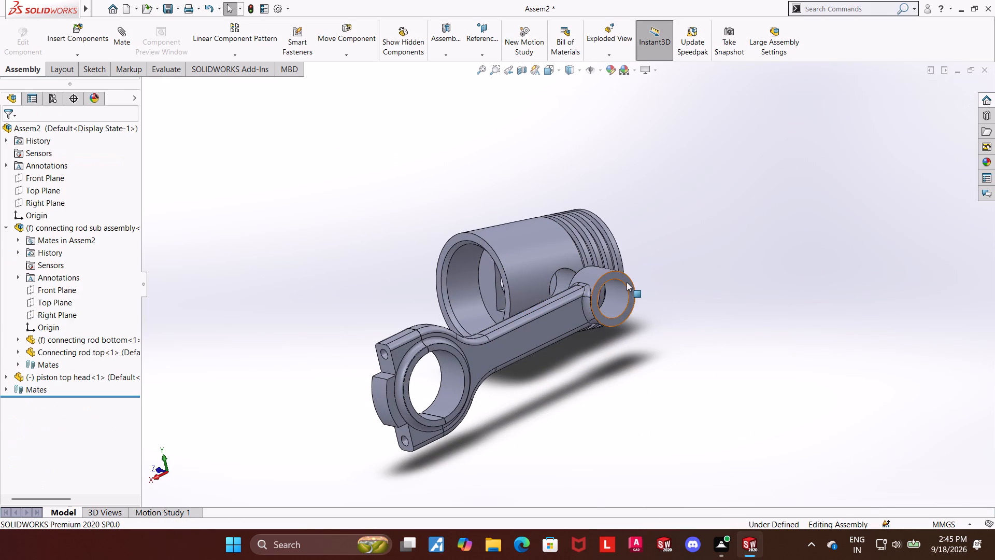
Add a 0.5 mm distance mate between the side face of the rod's small end and the facing wall of the piston pocket.
click(627, 282)
middle_drag(727, 256, 783, 292)
middle_drag(778, 292, 866, 338)
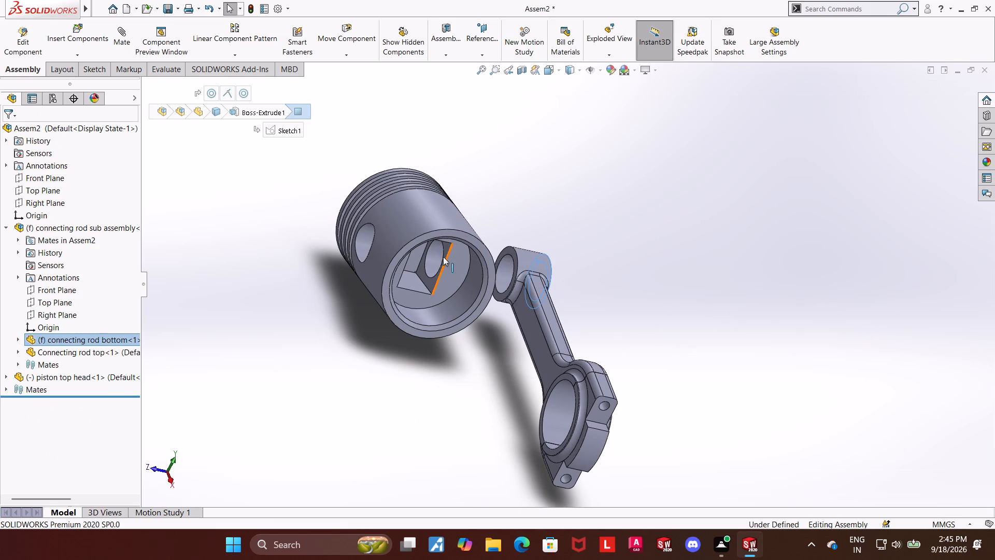
ctrl+click(431, 282)
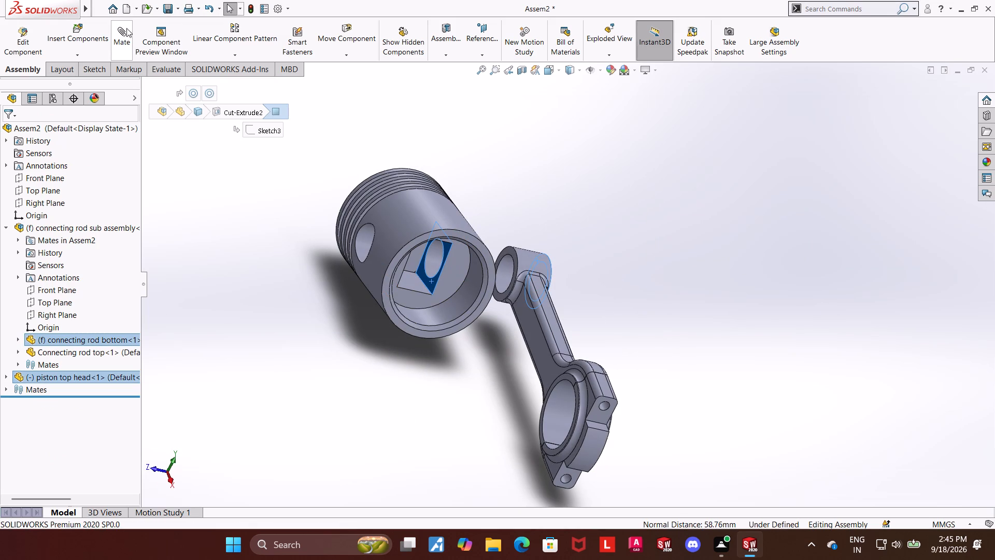
click(126, 28)
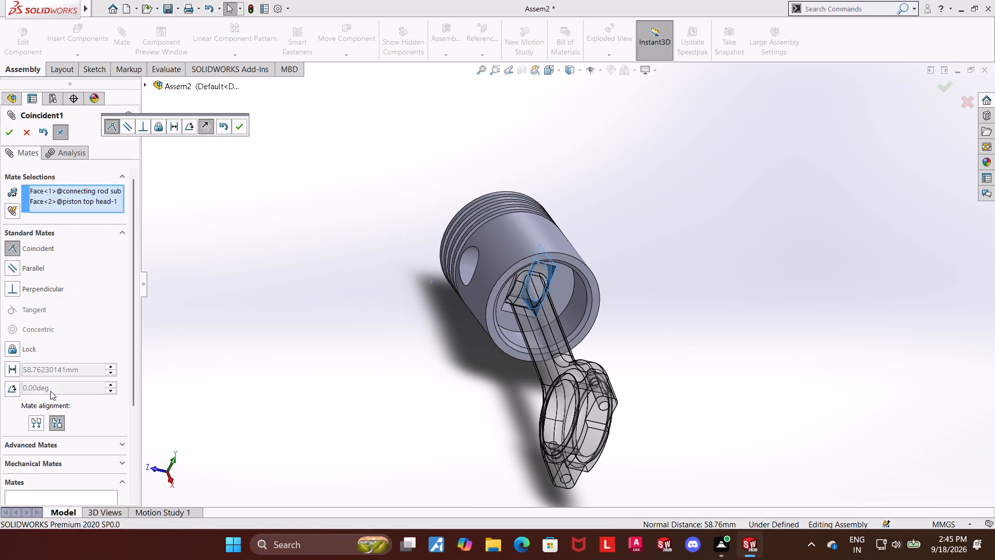
click(13, 371)
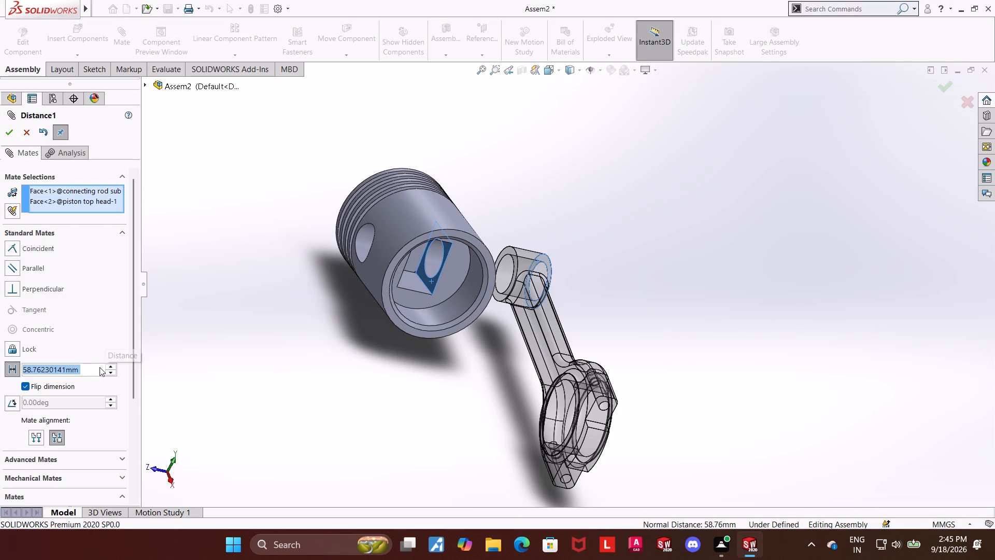
text(0.5)
key(Return)
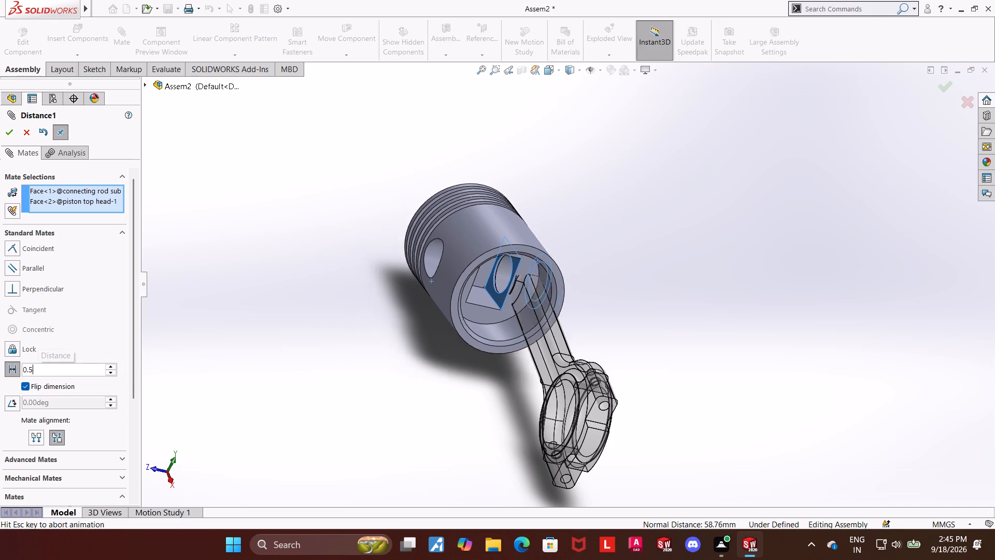
click(9, 139)
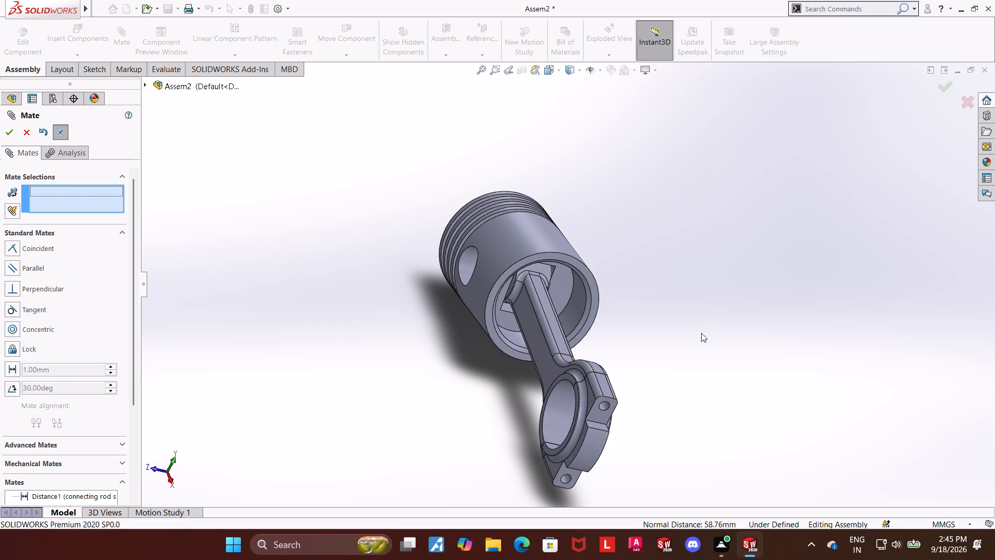
Swing the piston about its pin axis and examine how the connecting rod's small end sits inside the pocket, closing the Mate command.
drag(581, 241, 570, 260)
drag(550, 248, 552, 235)
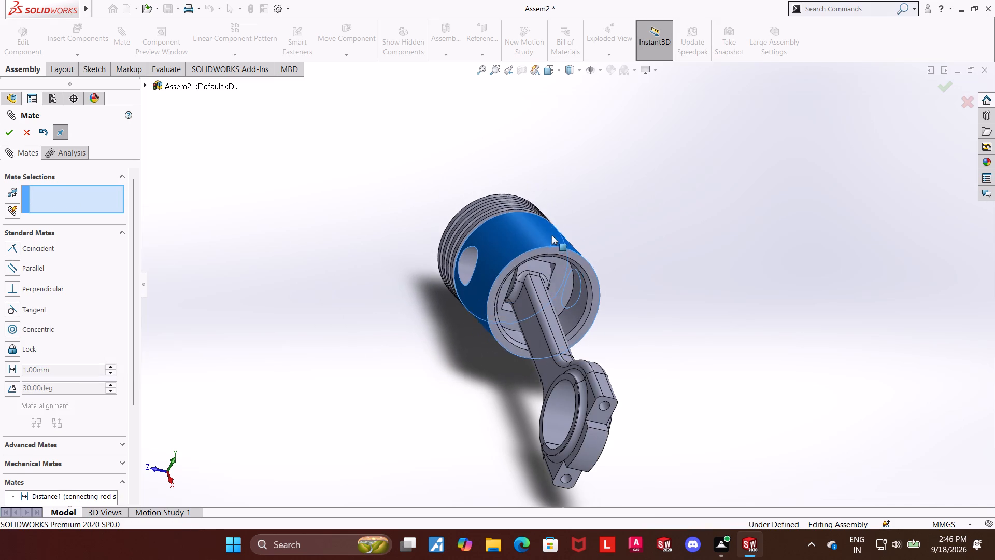
drag(552, 235, 545, 307)
click(651, 288)
middle_drag(641, 298, 637, 277)
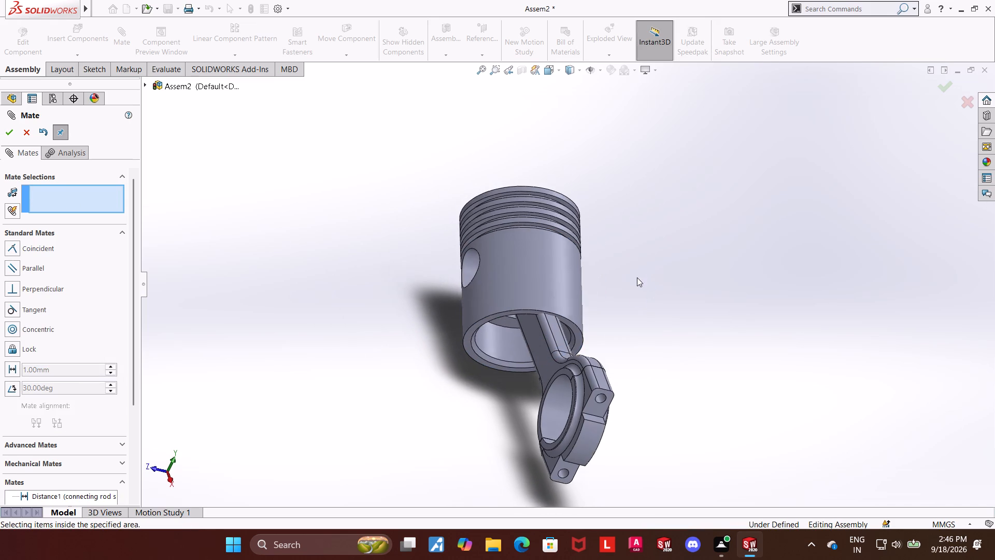
middle_drag(637, 277, 638, 285)
scroll(637, 276, up, 1)
scroll(604, 270, down, 3)
middle_drag(602, 300, 605, 291)
drag(520, 322, 522, 257)
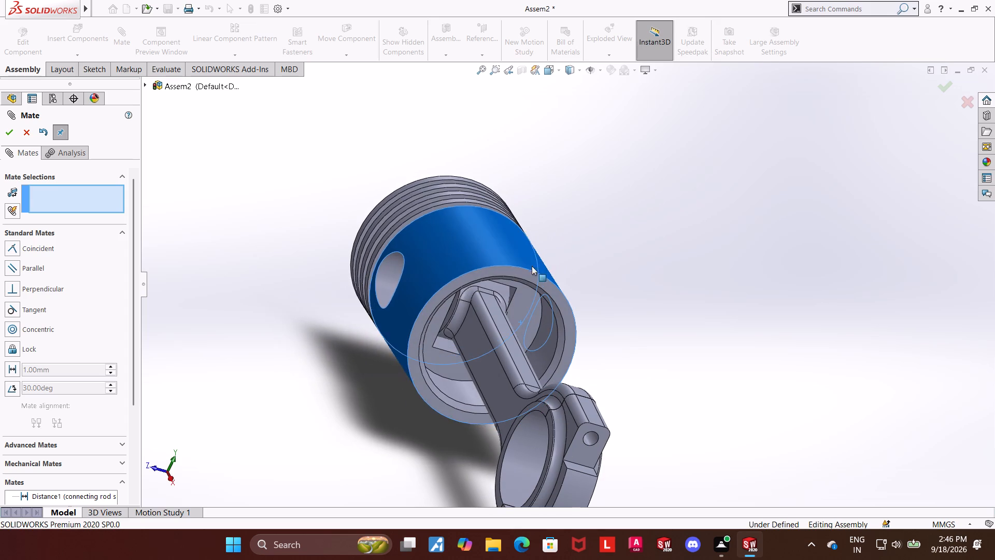
scroll(639, 307, down, 3)
middle_drag(646, 341, 584, 356)
scroll(584, 356, up, 4)
scroll(804, 301, up, 1)
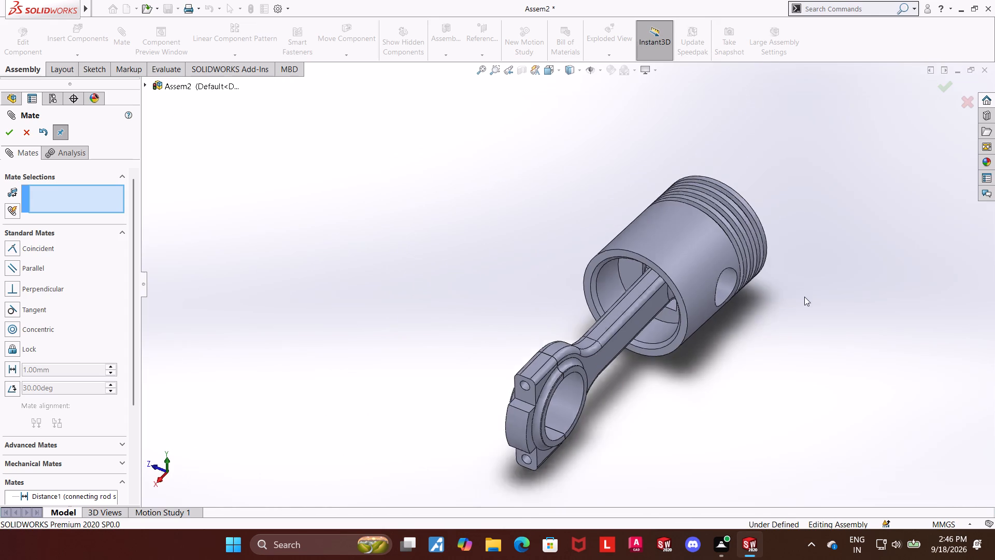
scroll(804, 297, up, 2)
scroll(763, 281, down, 1)
middle_drag(751, 285, 694, 253)
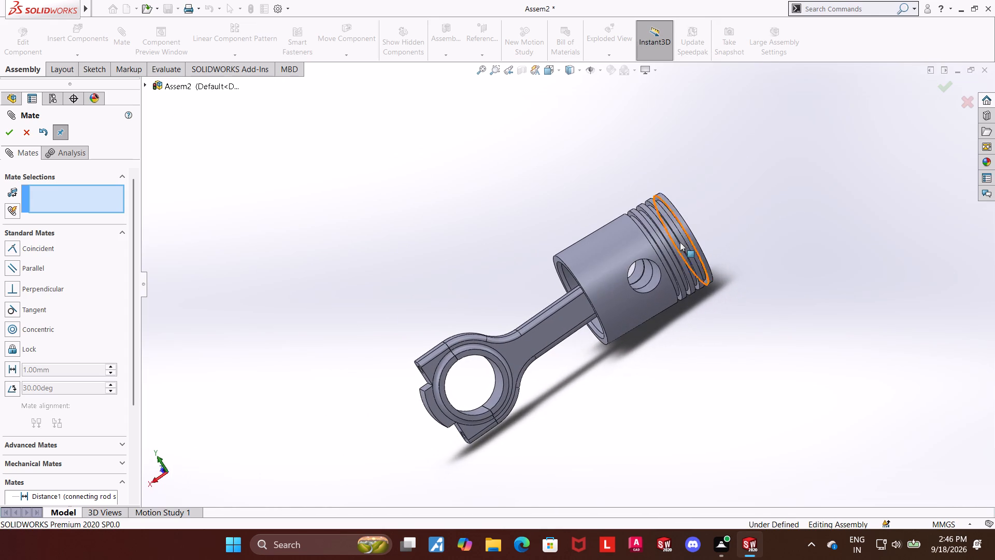
click(23, 132)
Insert the piston connecting rod pin part into the assembly, placing it beside the piston.
click(81, 30)
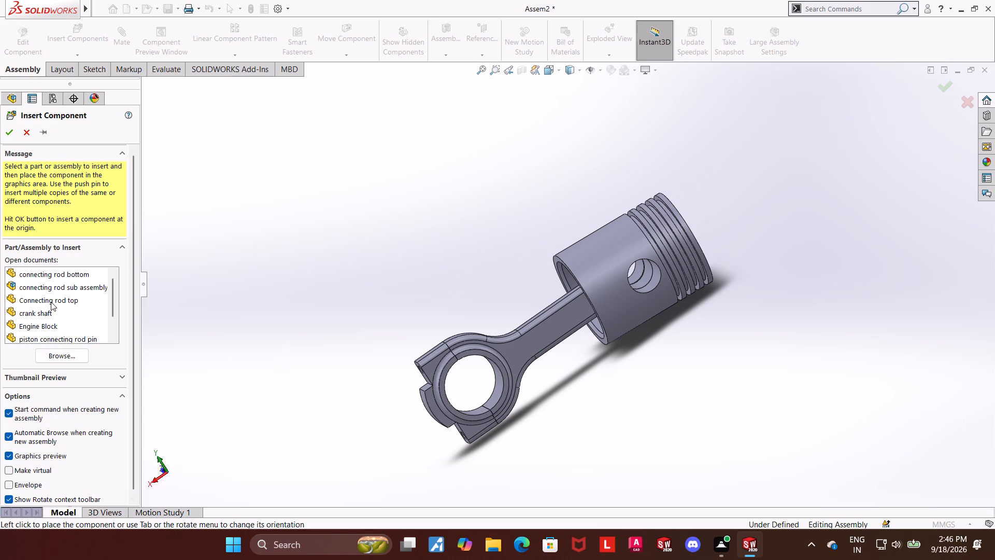
scroll(50, 300, down, 2)
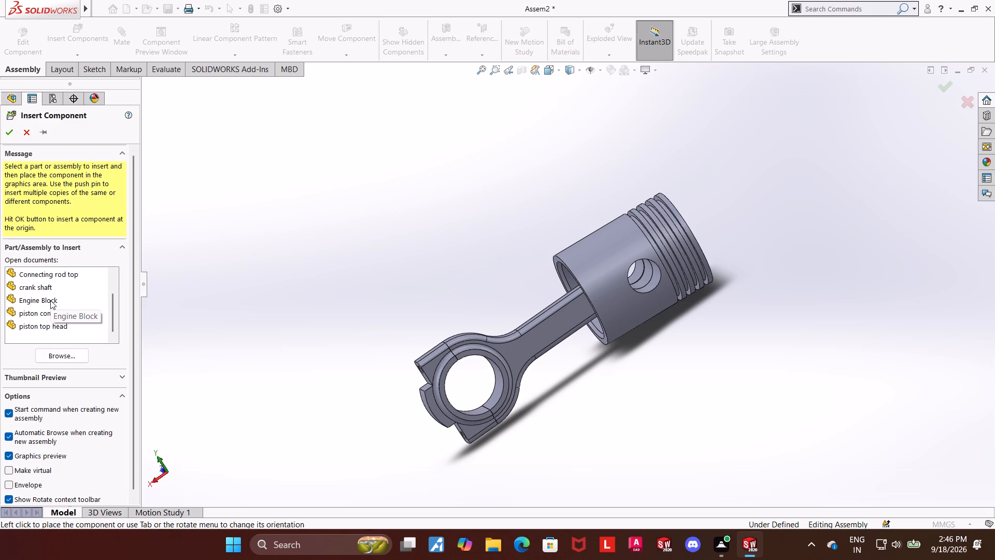
scroll(32, 314, down, 2)
scroll(62, 321, up, 2)
scroll(61, 318, down, 2)
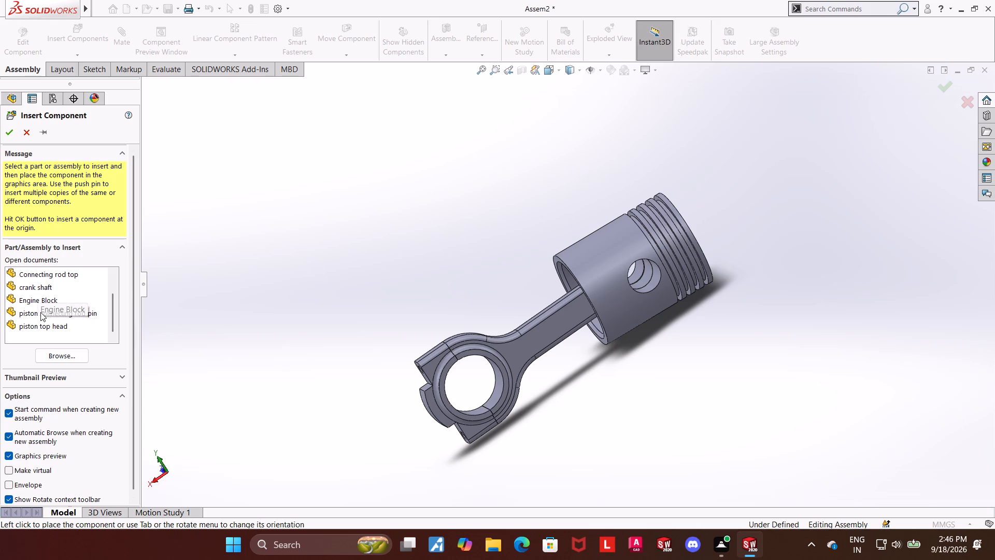
scroll(39, 285, up, 3)
scroll(66, 298, down, 4)
click(50, 313)
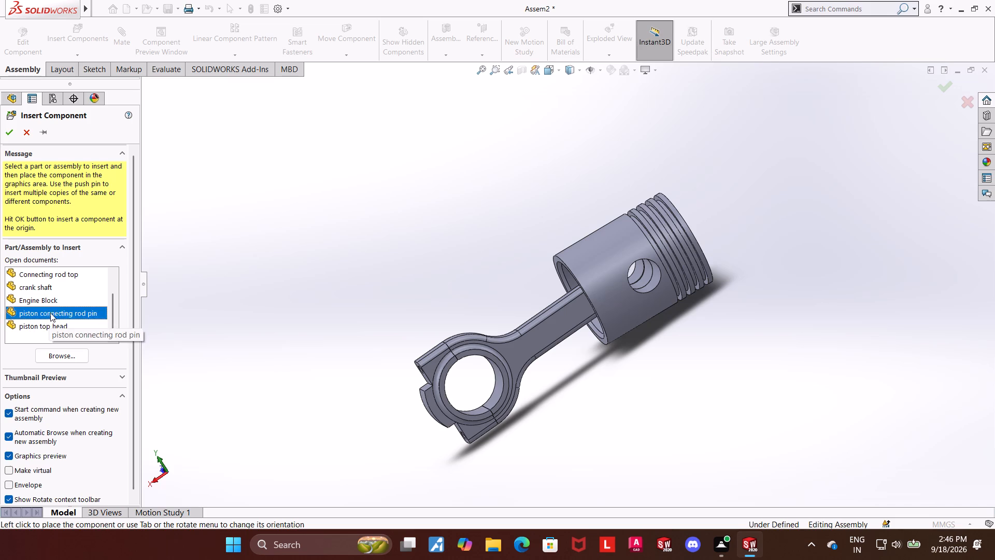
click(785, 326)
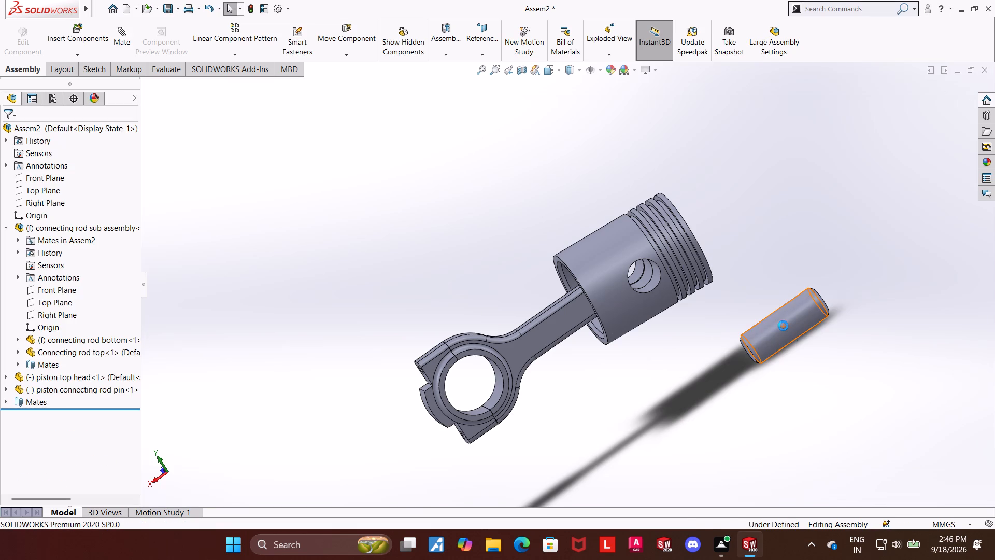
Add a concentric mate between the pin's cylindrical face and the bore of the connecting rod's small end.
click(783, 326)
ctrl+click(645, 277)
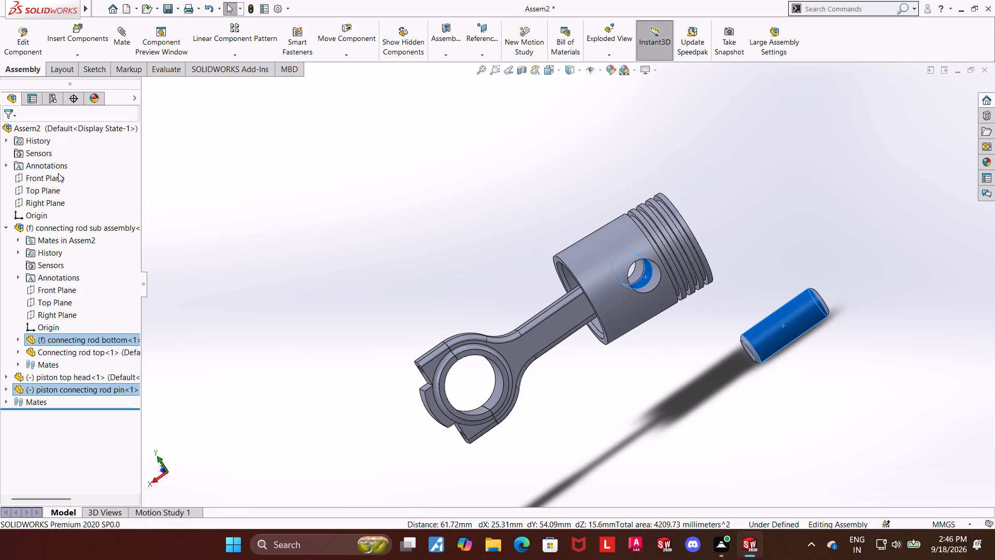
click(123, 37)
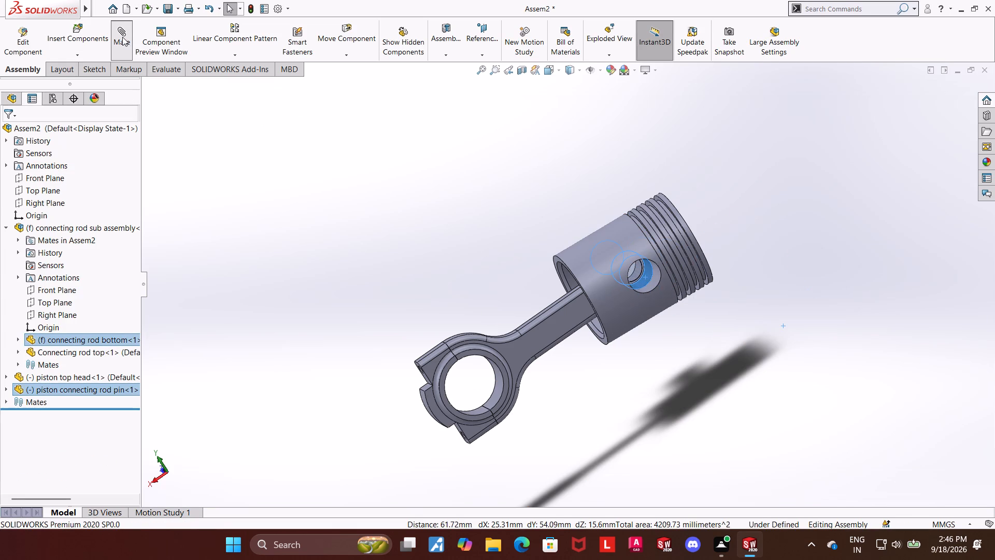
click(11, 132)
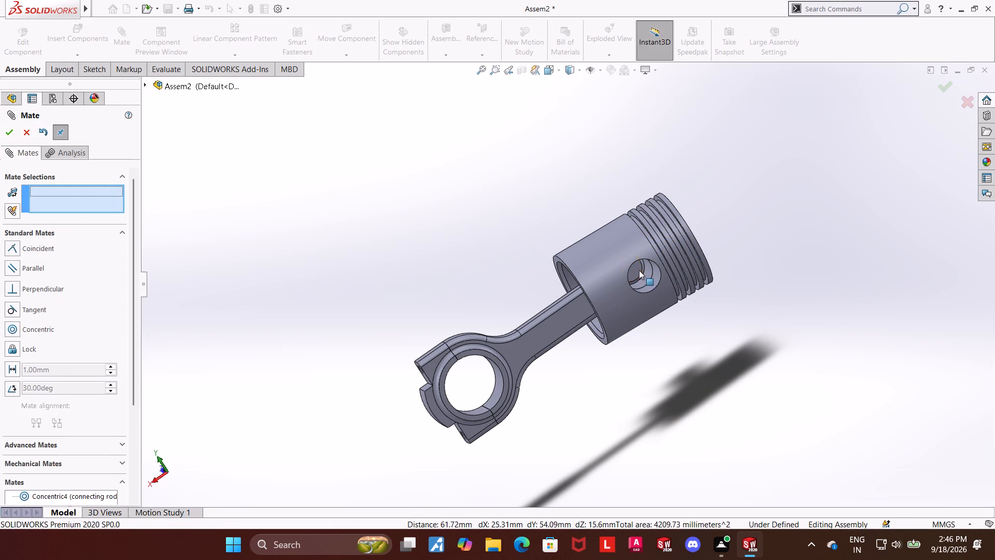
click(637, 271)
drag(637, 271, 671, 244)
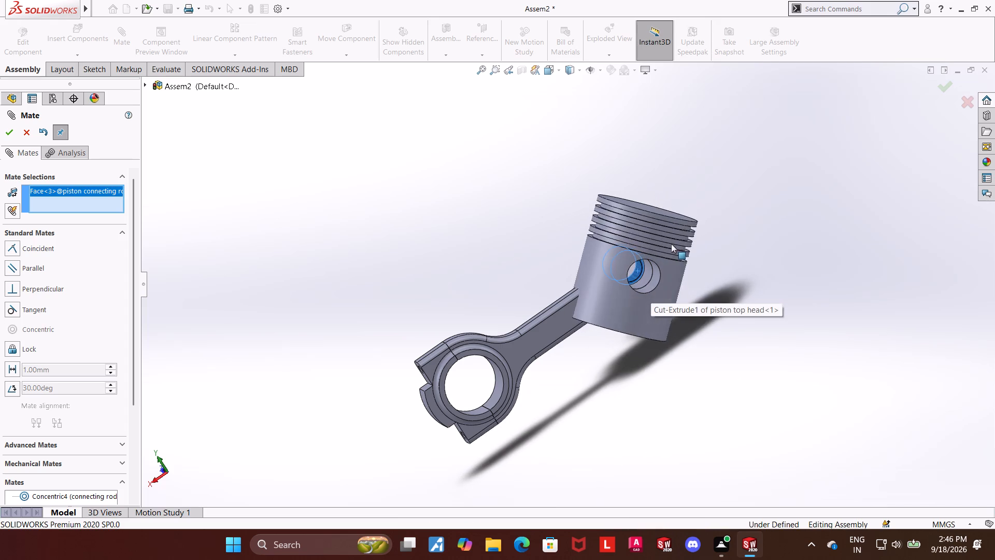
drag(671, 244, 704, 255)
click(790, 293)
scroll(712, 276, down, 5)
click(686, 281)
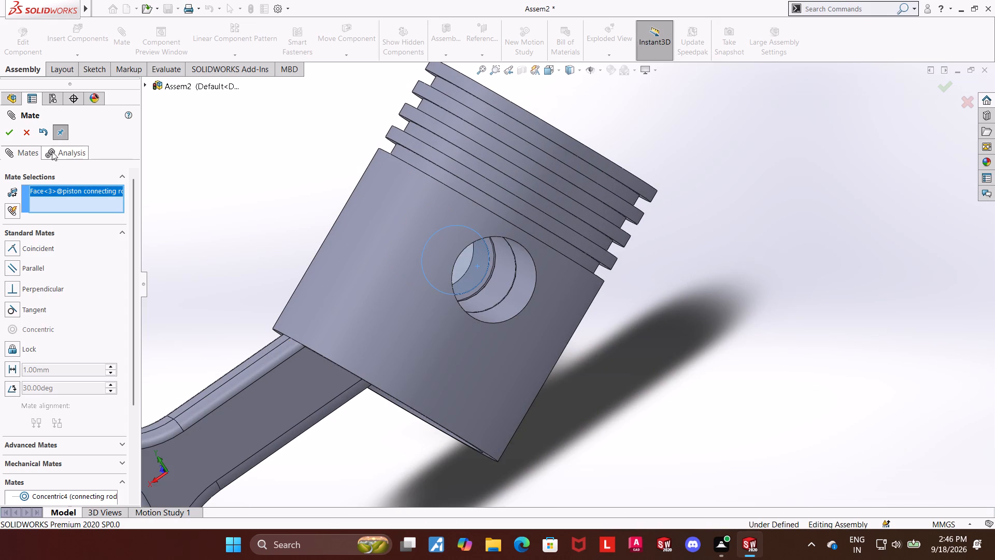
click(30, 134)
Slide the piston connecting rod pin along its axis so it sits within the piston's pin hole.
scroll(655, 276, up, 4)
click(516, 273)
drag(516, 273, 534, 293)
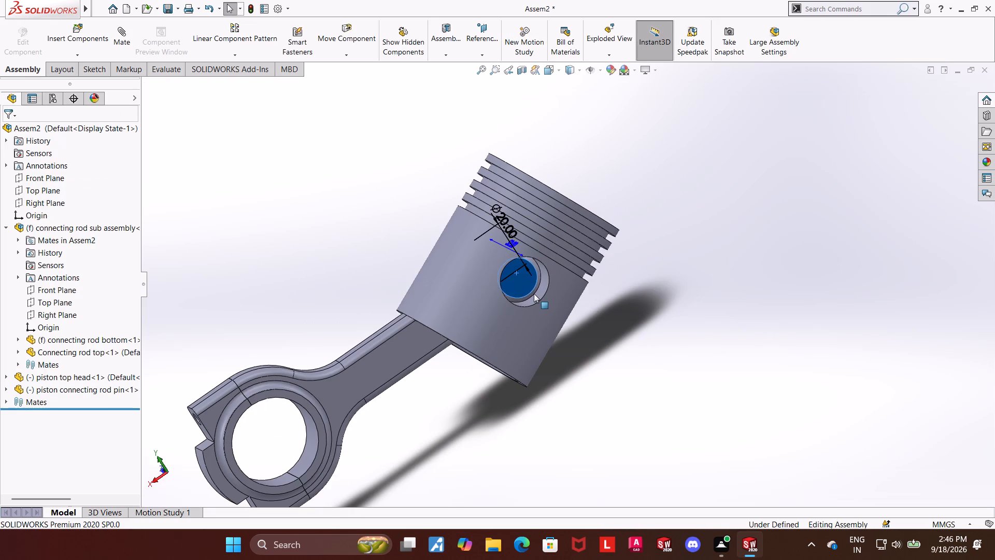
drag(534, 293, 533, 293)
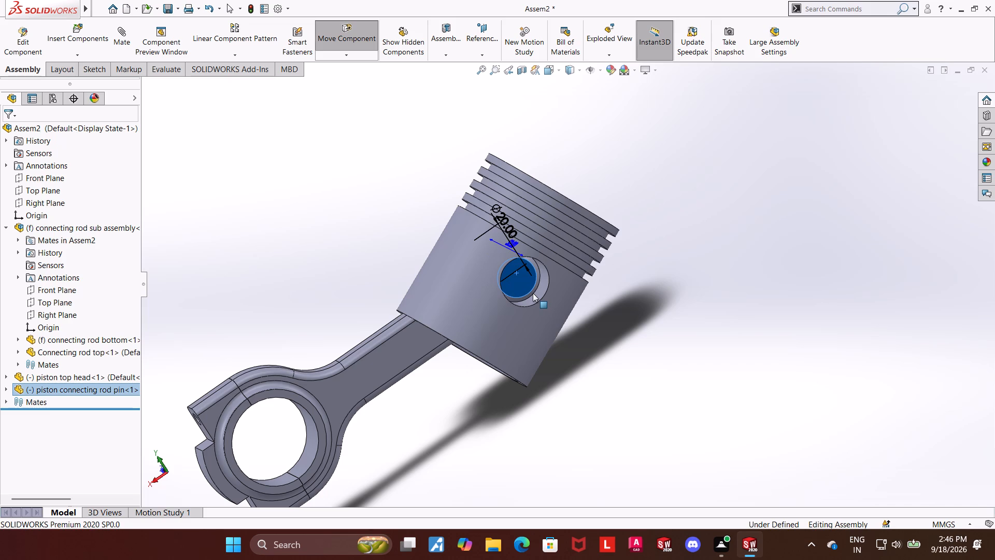
drag(533, 293, 541, 297)
click(694, 312)
scroll(676, 306, up, 1)
middle_drag(675, 306, 706, 316)
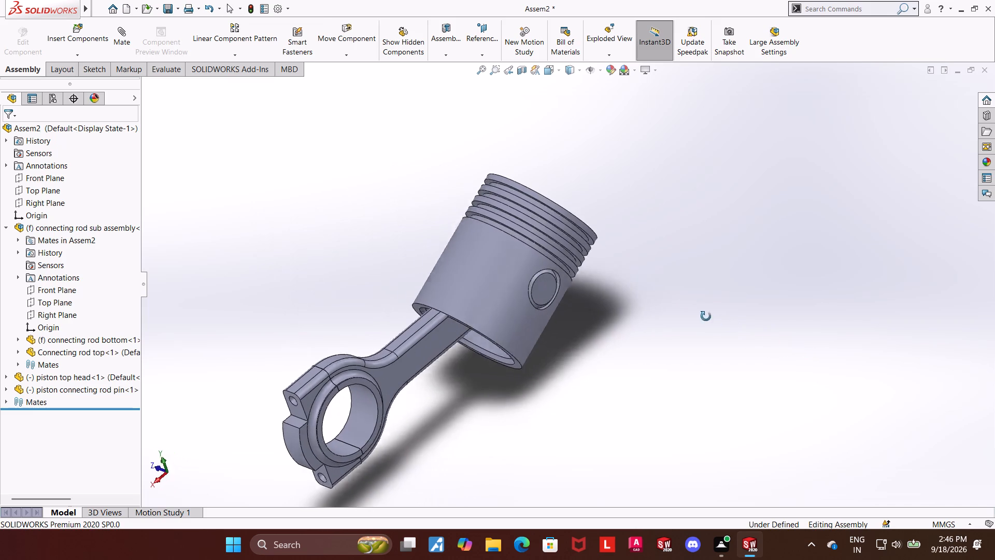
middle_drag(706, 316, 699, 313)
drag(543, 285, 536, 285)
middle_drag(663, 301, 667, 302)
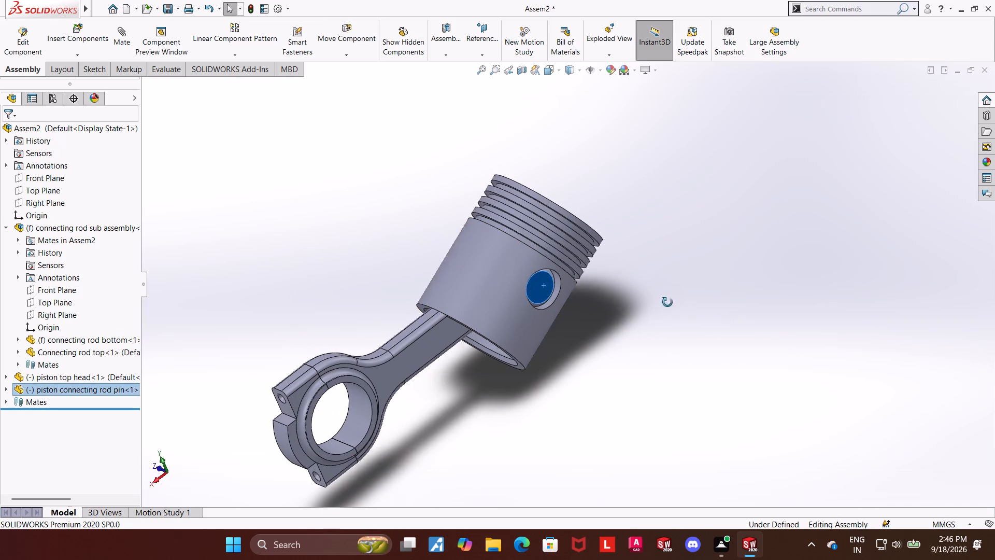
middle_drag(667, 302, 759, 335)
Examine the pin, piston and connecting rod from both sides, swinging the piston to inspect its open end.
click(663, 302)
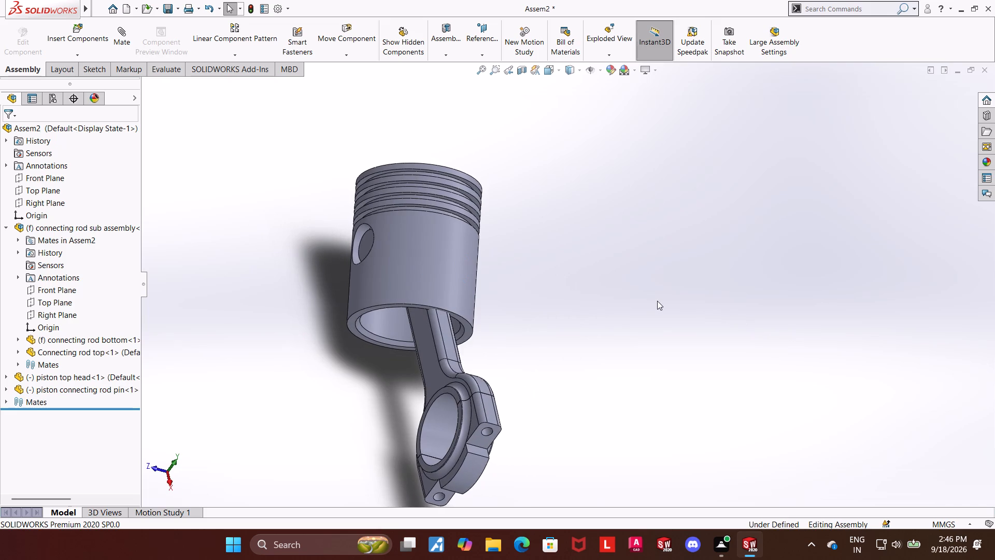
scroll(534, 295, up, 2)
middle_drag(514, 276, 343, 229)
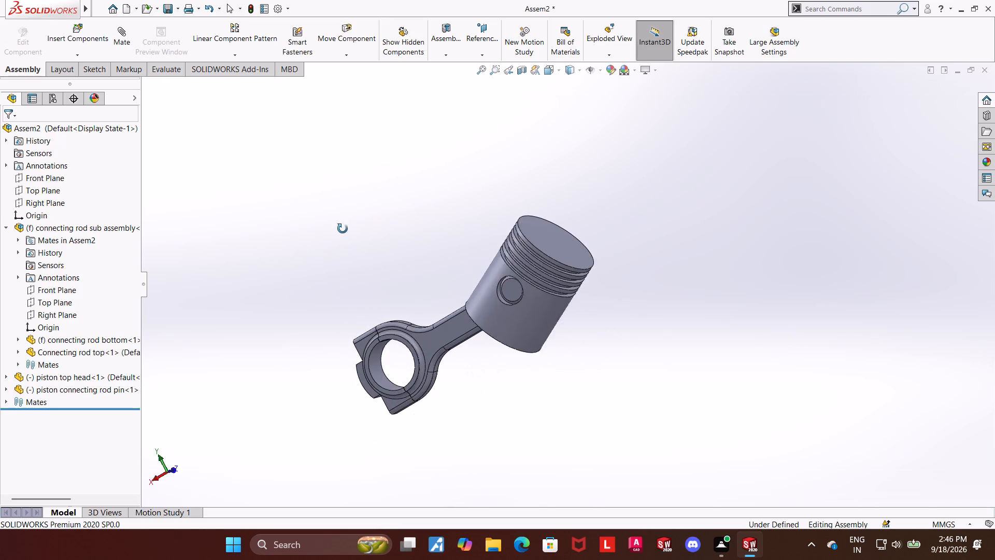
middle_drag(343, 229, 380, 229)
scroll(453, 281, down, 1)
middle_drag(517, 380, 597, 396)
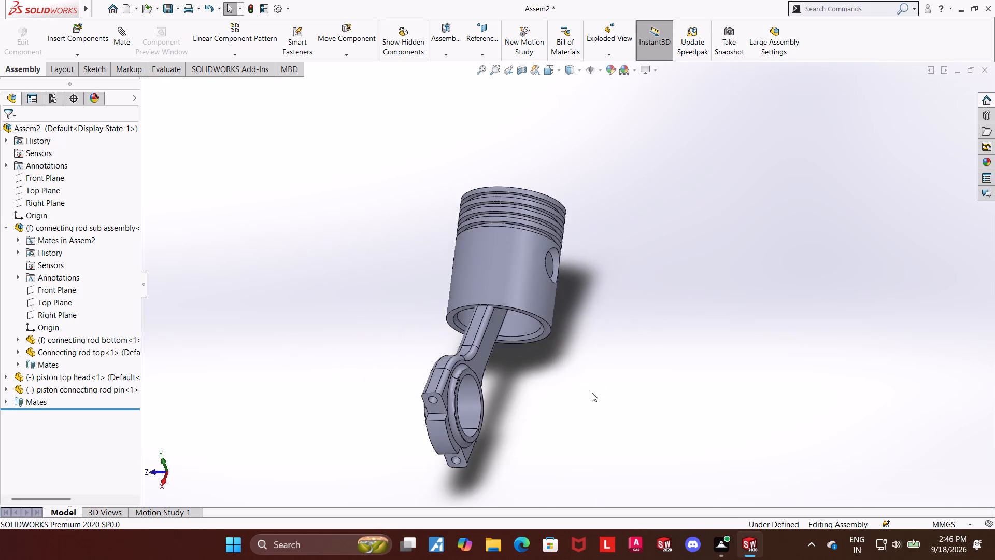
drag(509, 284, 508, 256)
click(721, 292)
scroll(655, 245, down, 2)
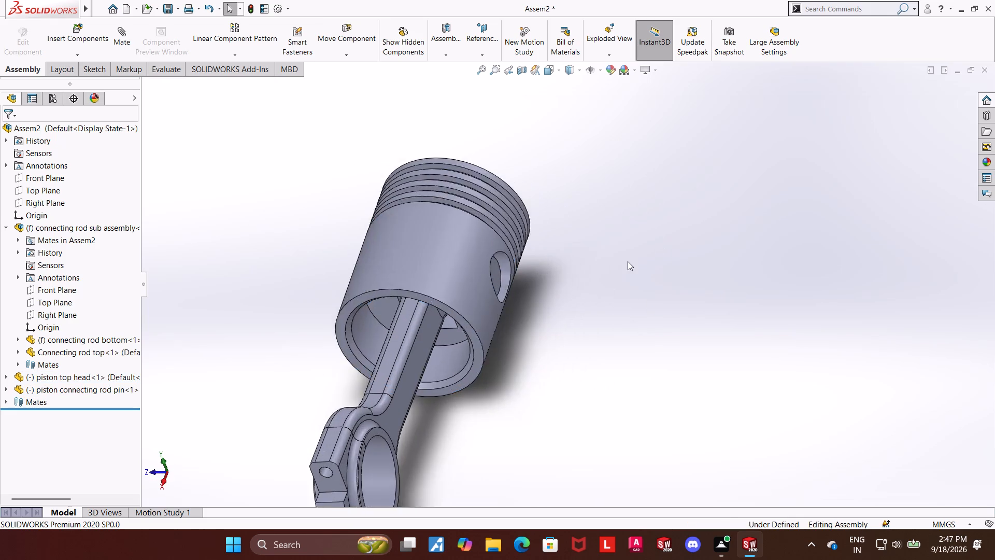
middle_drag(620, 265, 557, 310)
scroll(532, 327, up, 3)
scroll(487, 334, down, 2)
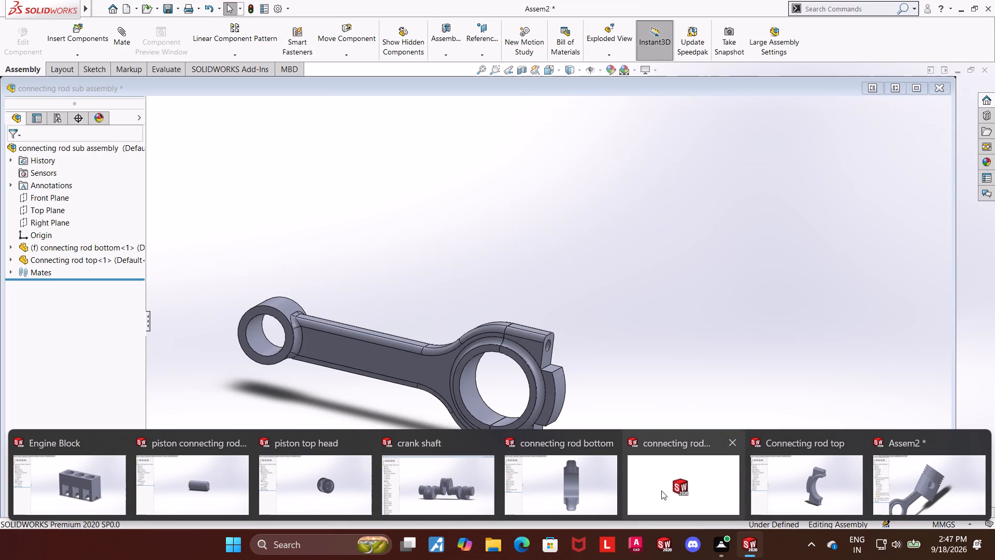
View the connecting rod sub assembly document and return to Assem2.
click(669, 485)
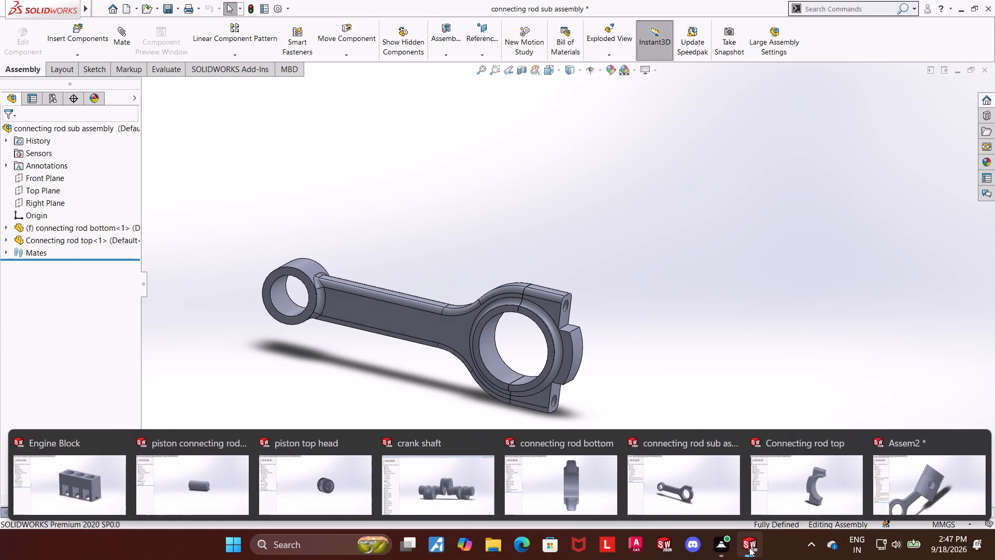
click(952, 485)
Try to move the connecting rod in Assem2 to test its freedom relative to the piston.
scroll(610, 325, up, 3)
scroll(510, 352, down, 2)
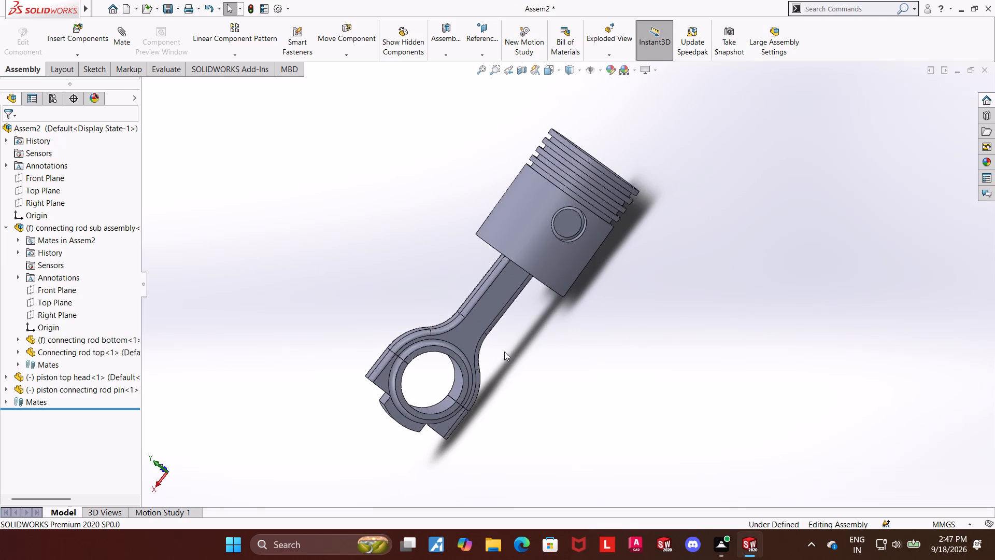
drag(462, 340, 492, 285)
click(607, 390)
scroll(577, 380, up, 3)
middle_drag(521, 357, 562, 325)
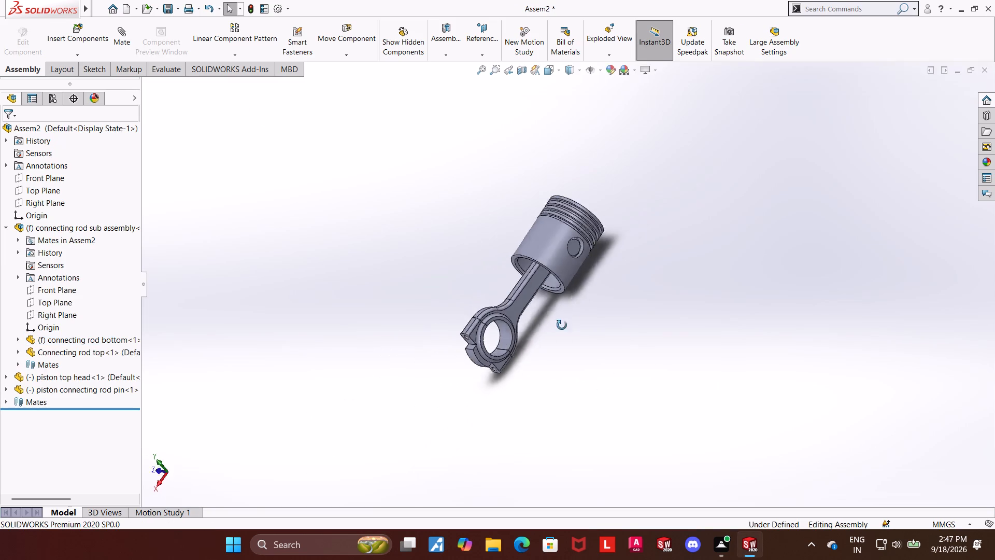
Close the Assem2 assembly without saving the modified documents.
middle_drag(562, 325, 560, 326)
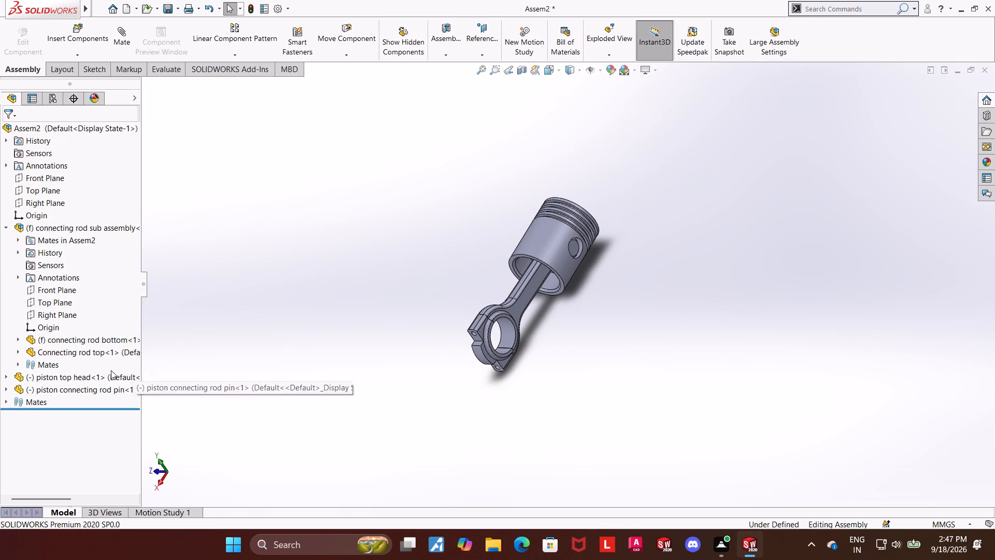
click(985, 68)
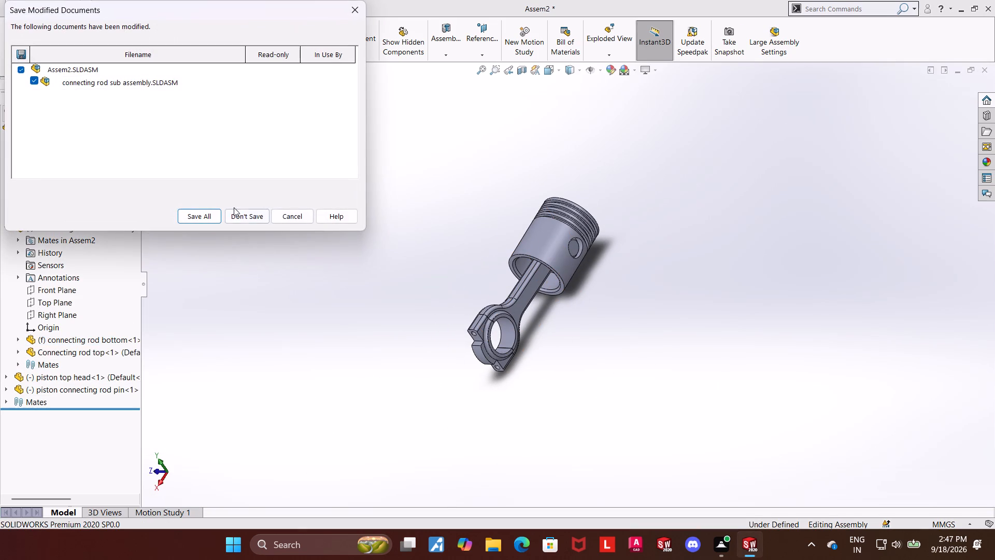
click(238, 219)
Create a new assembly document and place the Engine Block in it as the first component.
scroll(294, 215, up, 4)
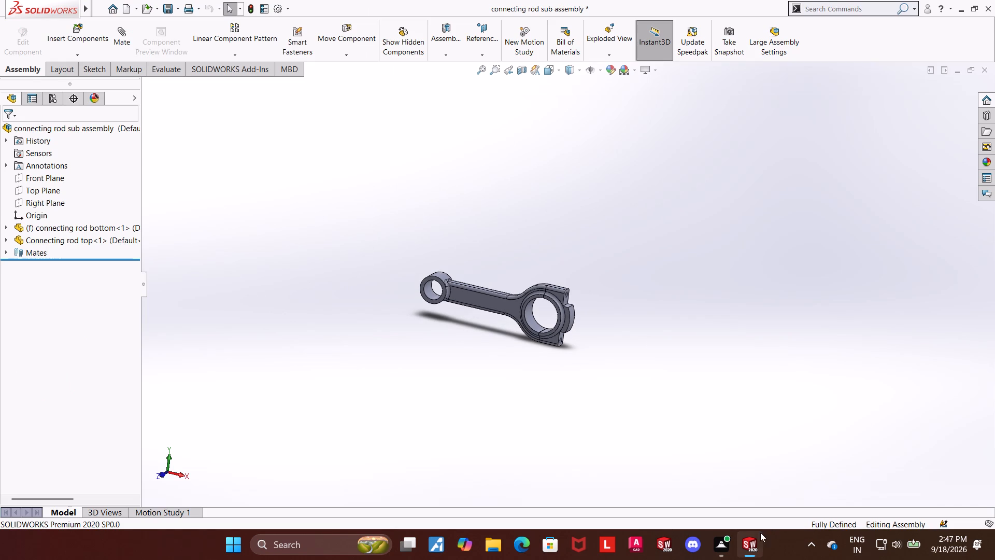
click(905, 494)
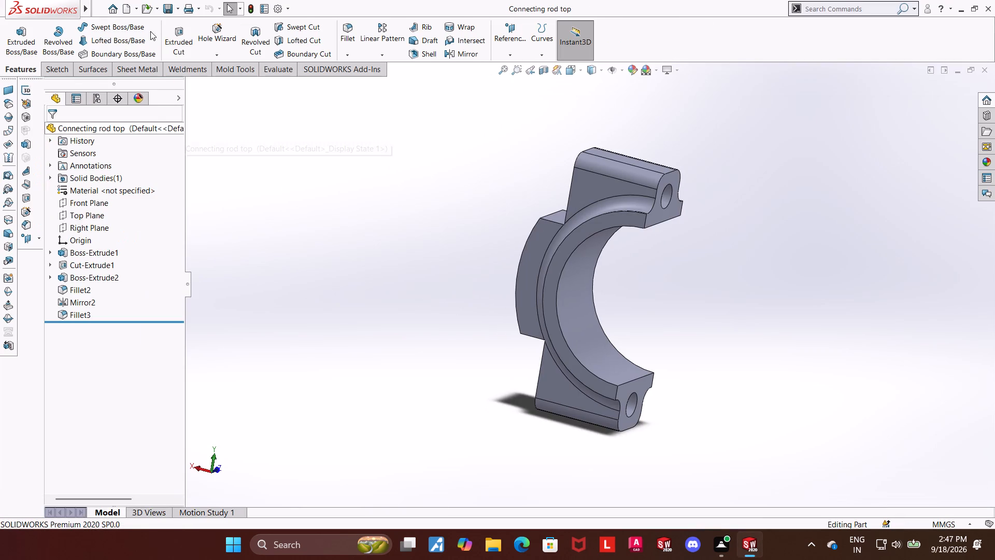
click(119, 25)
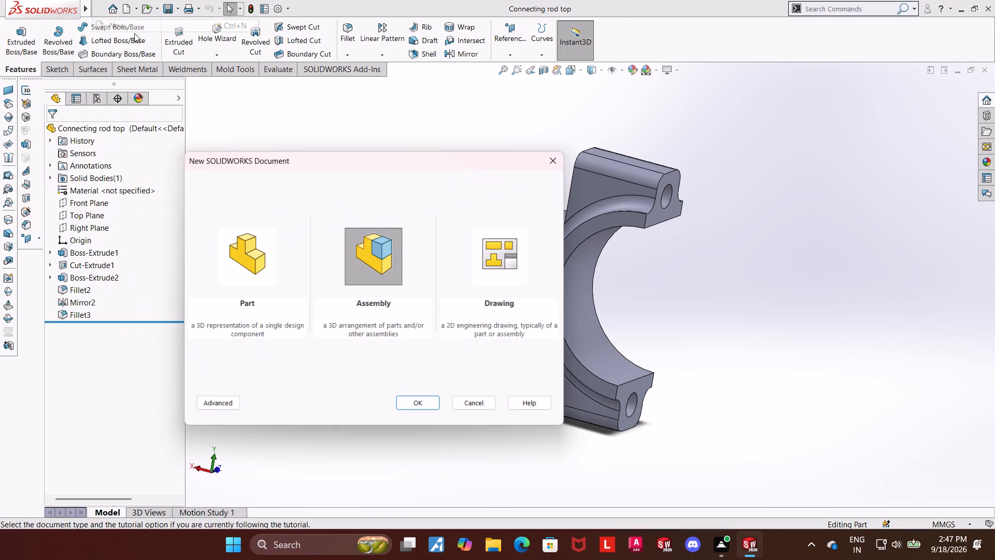
double_click(366, 241)
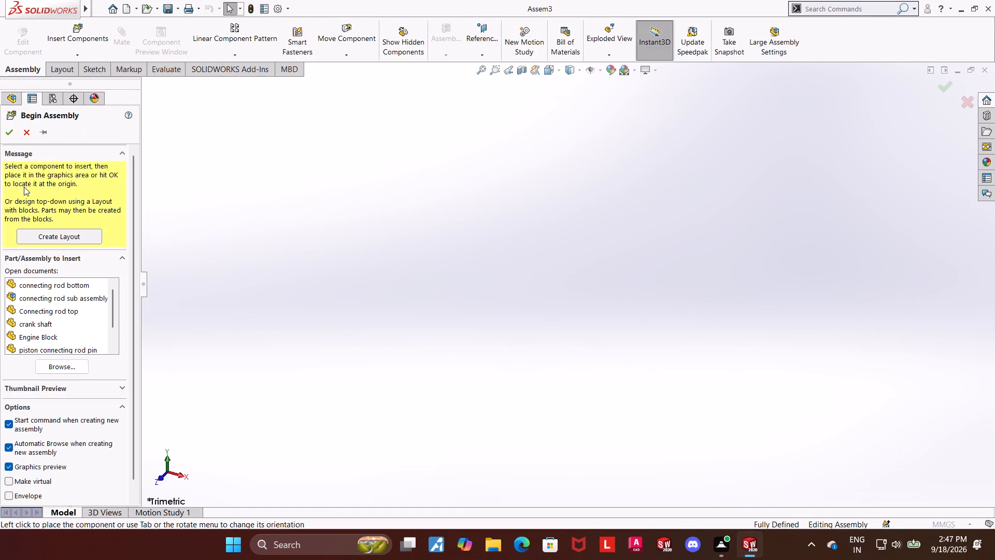
scroll(49, 316, down, 4)
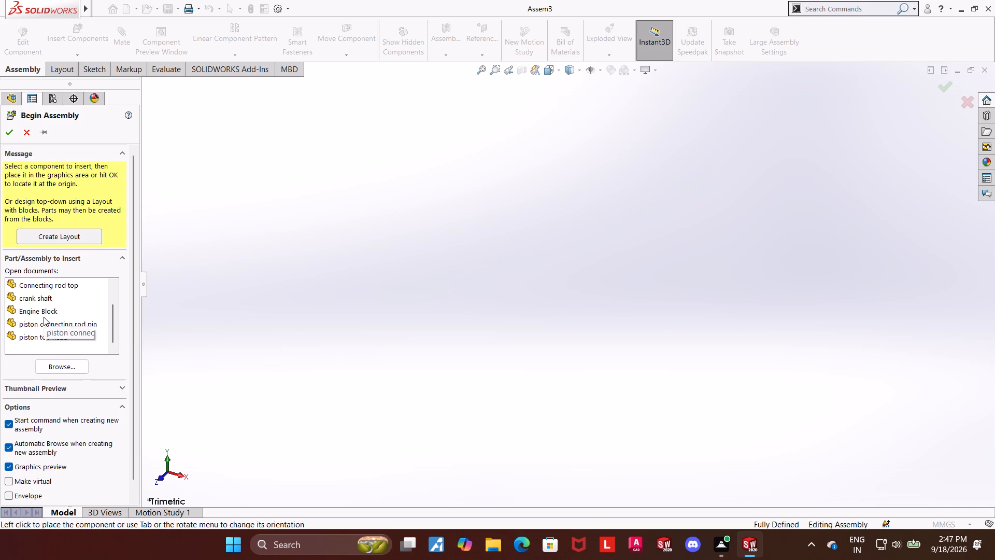
click(44, 314)
click(537, 254)
scroll(531, 309, up, 3)
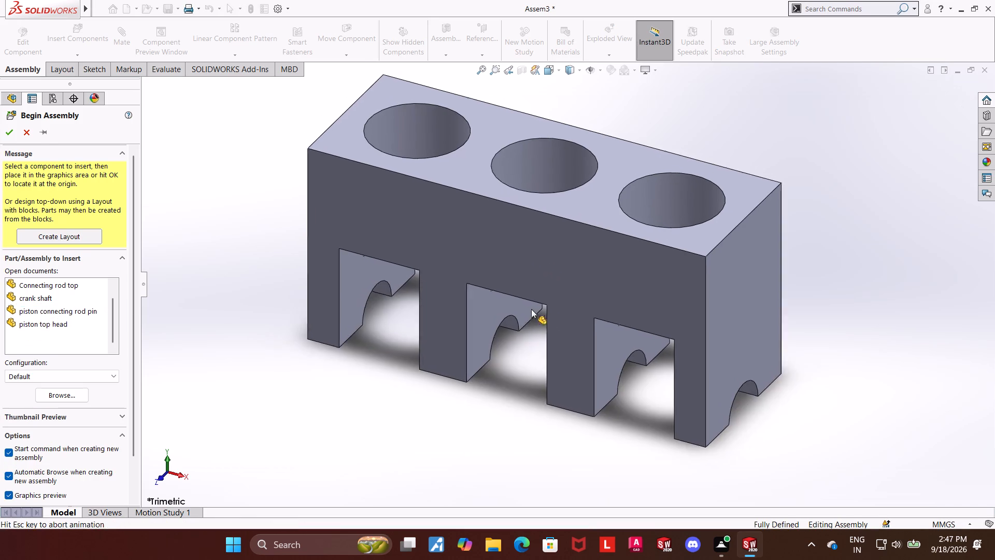
scroll(531, 309, up, 9)
scroll(503, 364, up, 7)
Insert the connecting rod sub assembly into empty space beside the engine block.
click(79, 39)
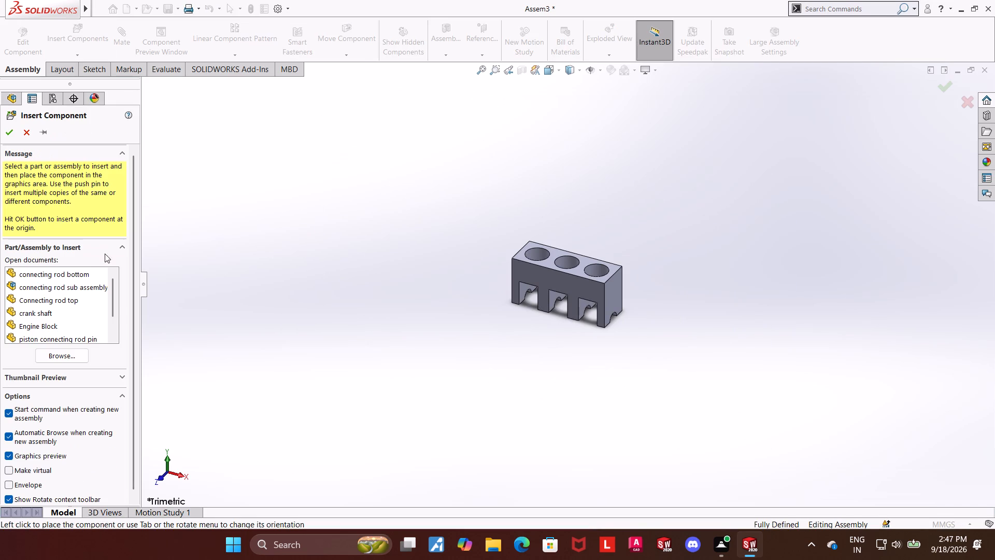
click(53, 286)
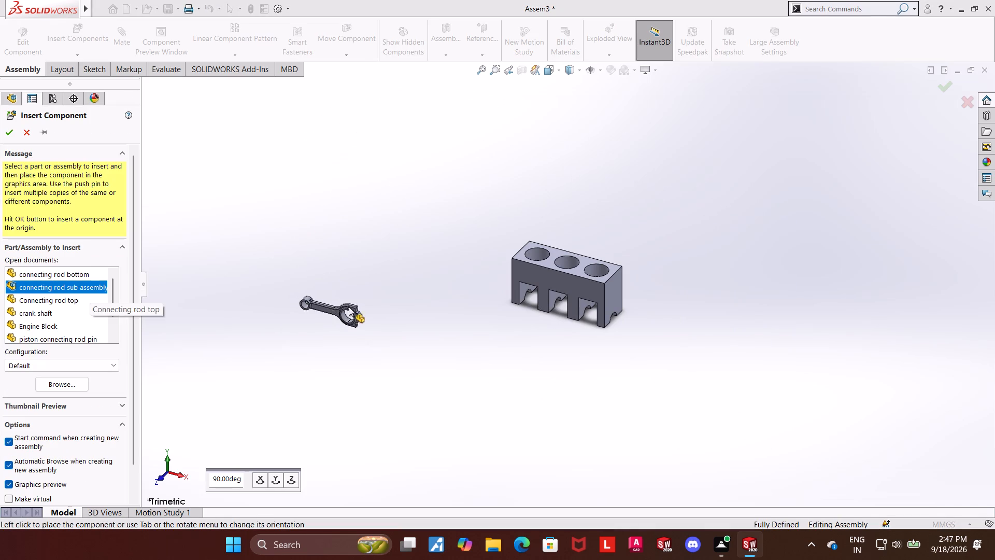
click(368, 304)
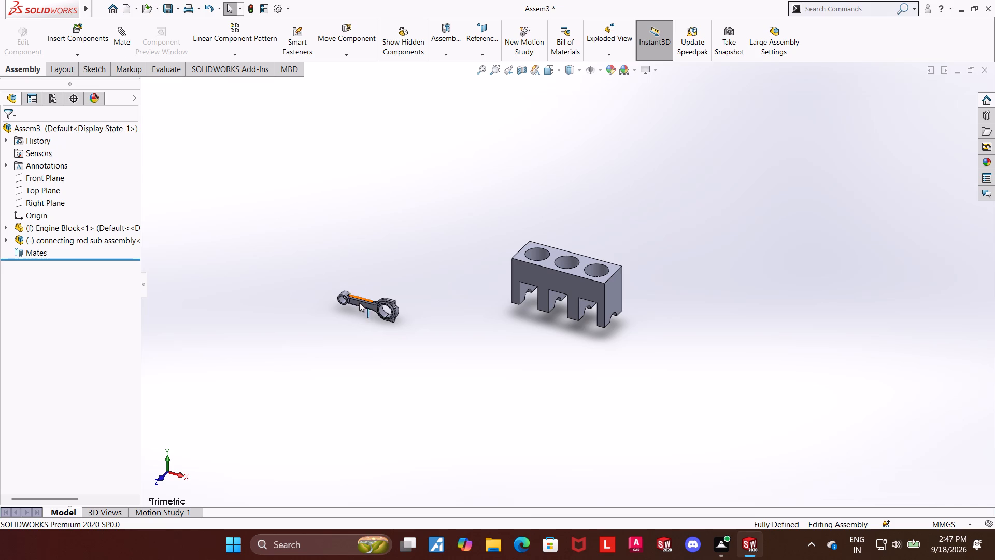
Rotate the connecting rod sub assembly with the triad until it stands upright with its small end on top.
right_click(359, 305)
click(397, 411)
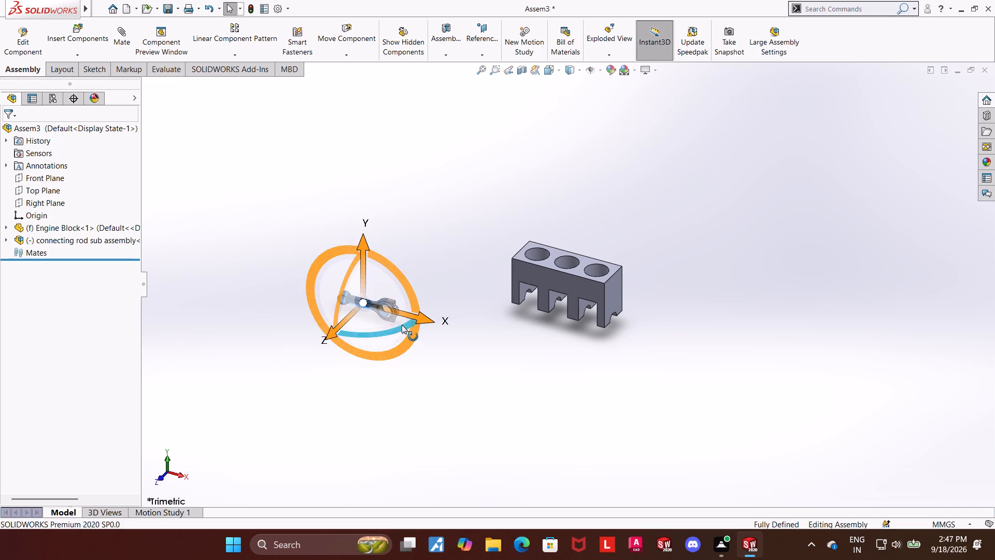
drag(411, 292, 322, 196)
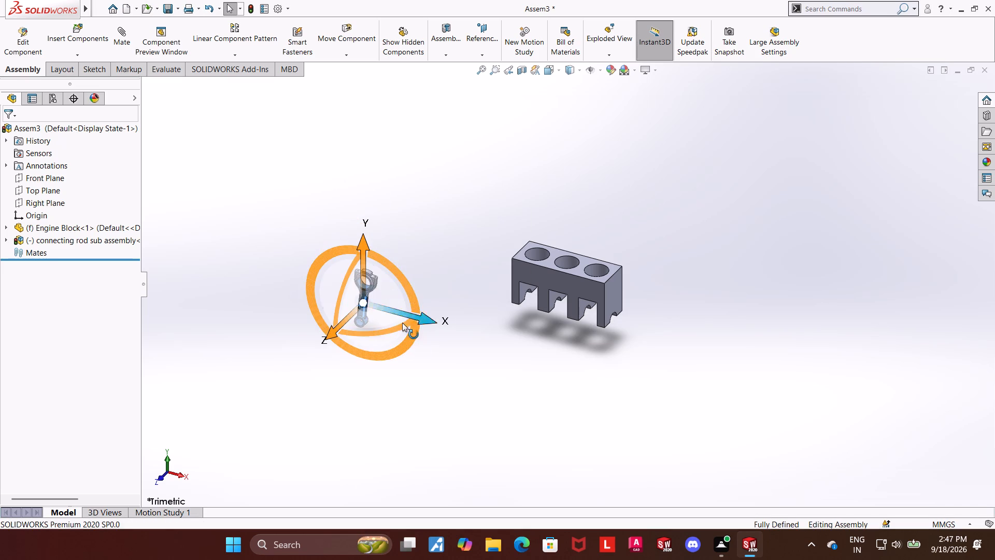
drag(399, 326, 312, 313)
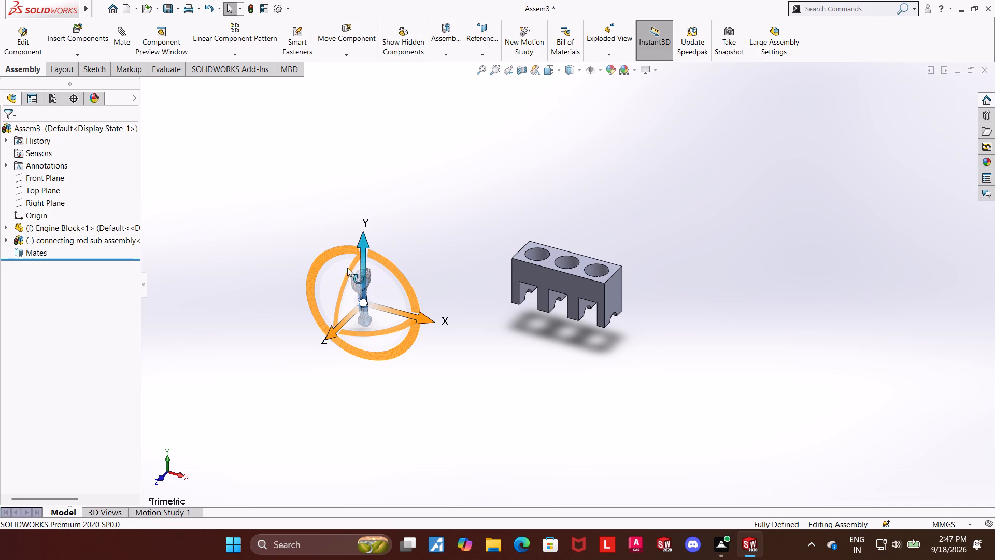
drag(345, 271, 350, 459)
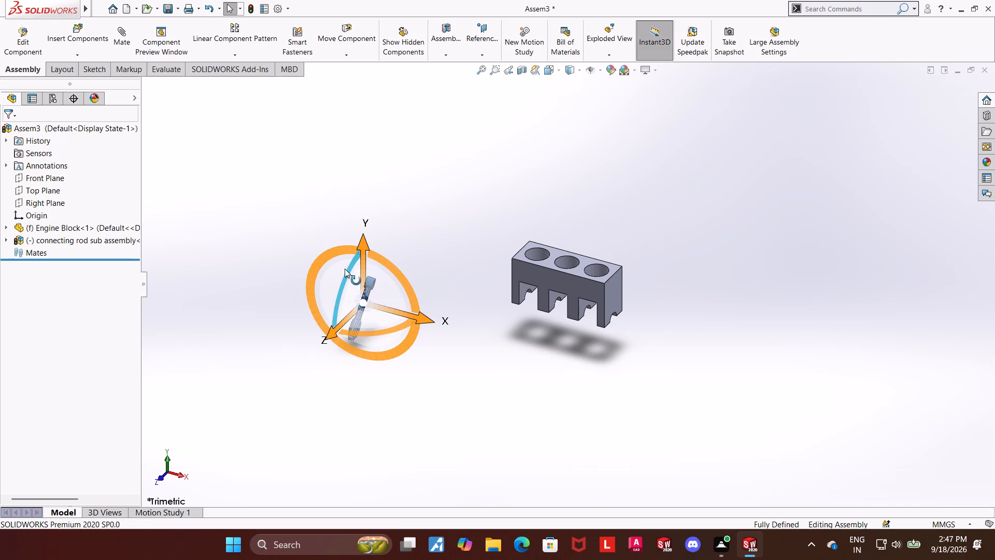
drag(344, 271, 332, 310)
click(524, 395)
Insert the piston top head just above the small end of the connecting rod.
scroll(385, 289, down, 4)
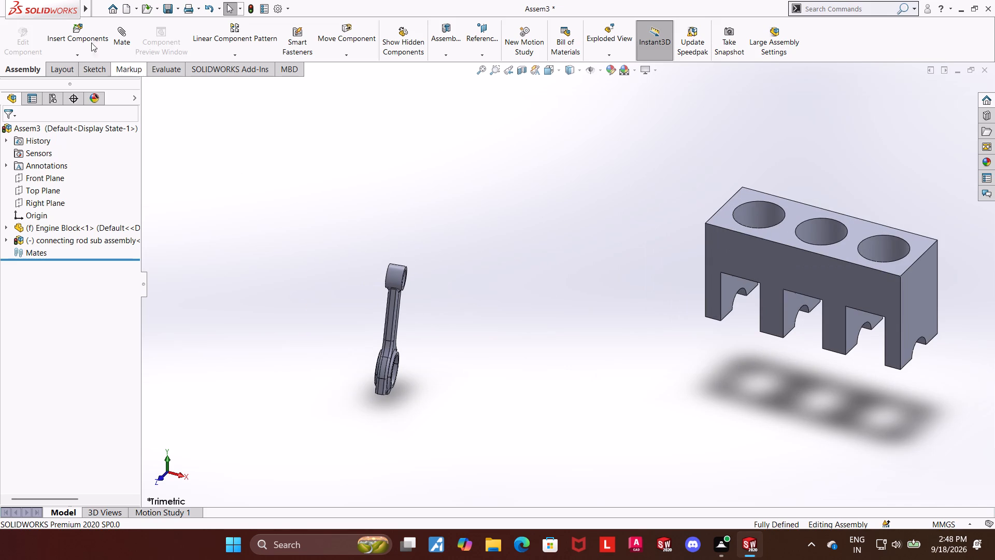
click(68, 23)
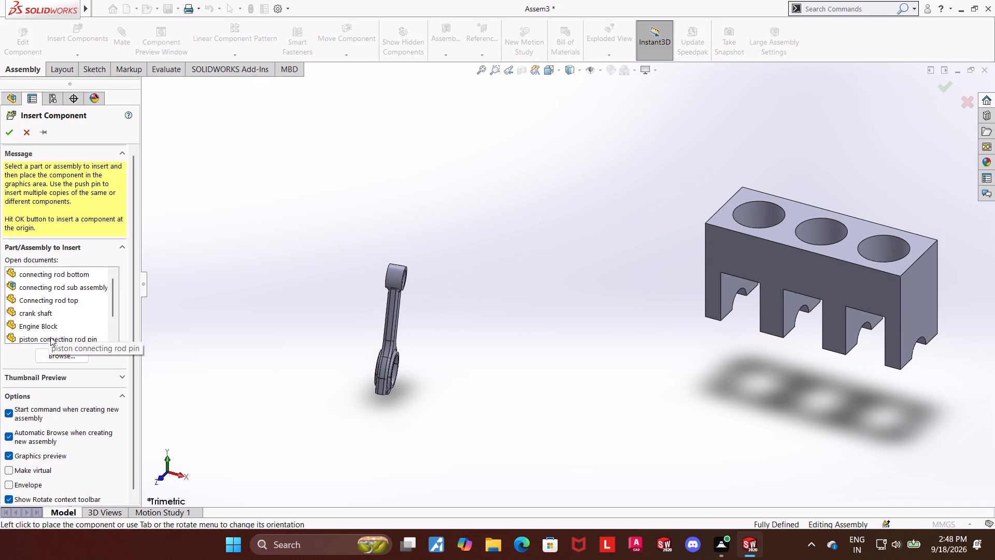
scroll(52, 325, down, 7)
click(47, 333)
click(45, 324)
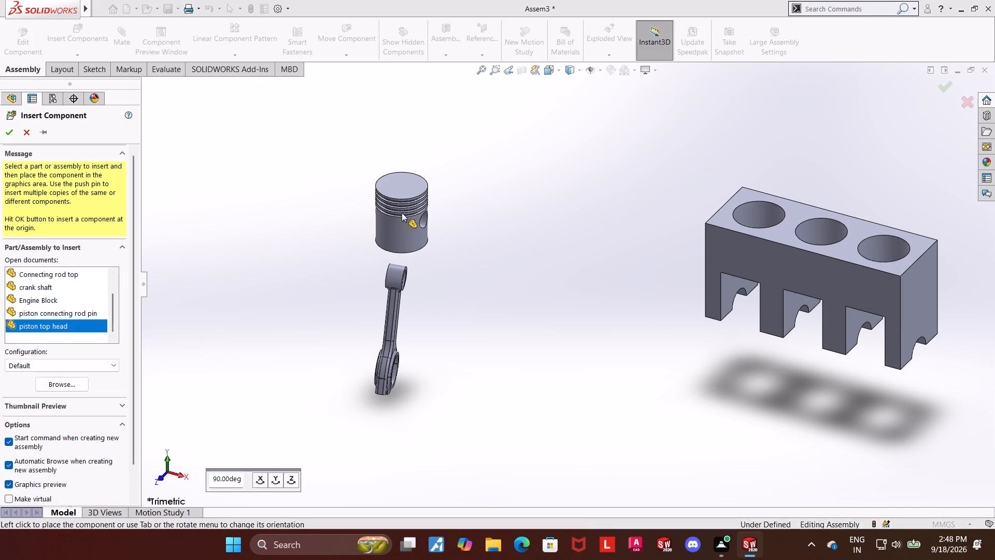
click(402, 213)
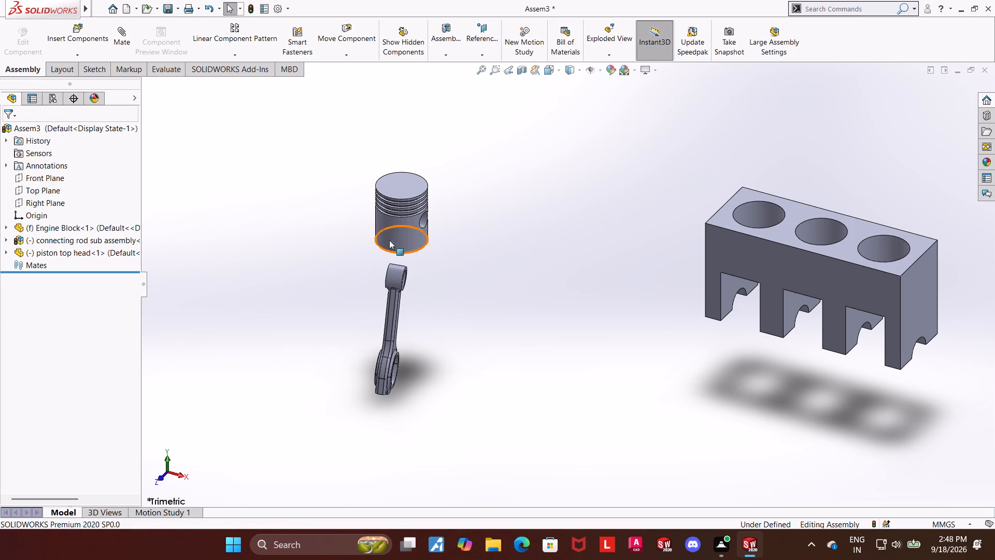
Add a concentric mate between the piston's pin hole and the bore of the connecting rod's small end.
scroll(423, 219, down, 6)
click(496, 257)
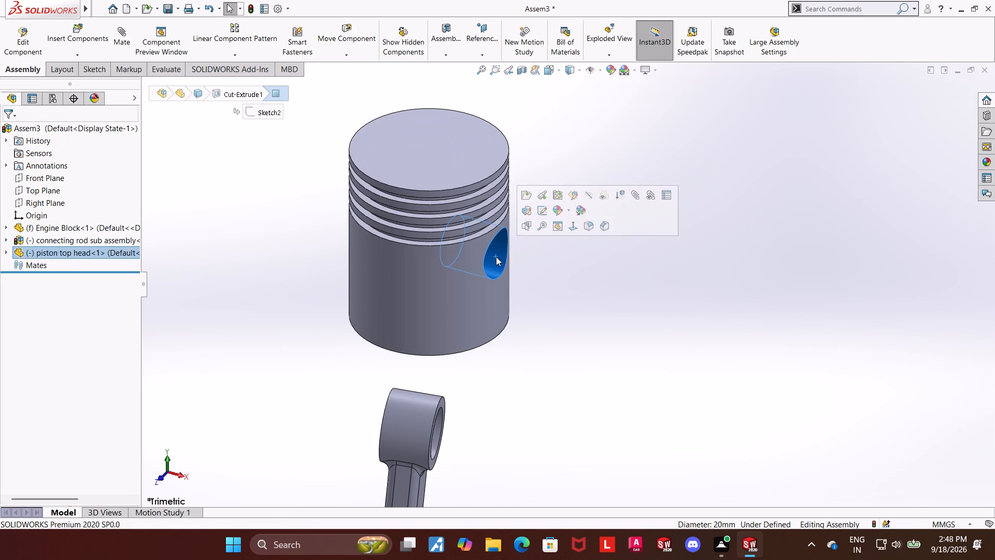
middle_drag(600, 352, 561, 334)
scroll(591, 352, up, 1)
ctrl+click(581, 445)
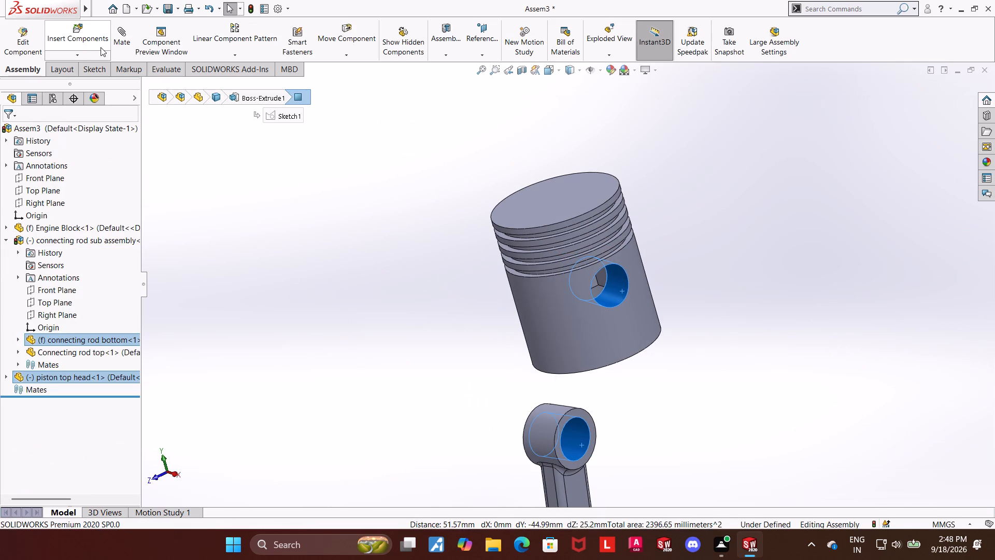
click(120, 38)
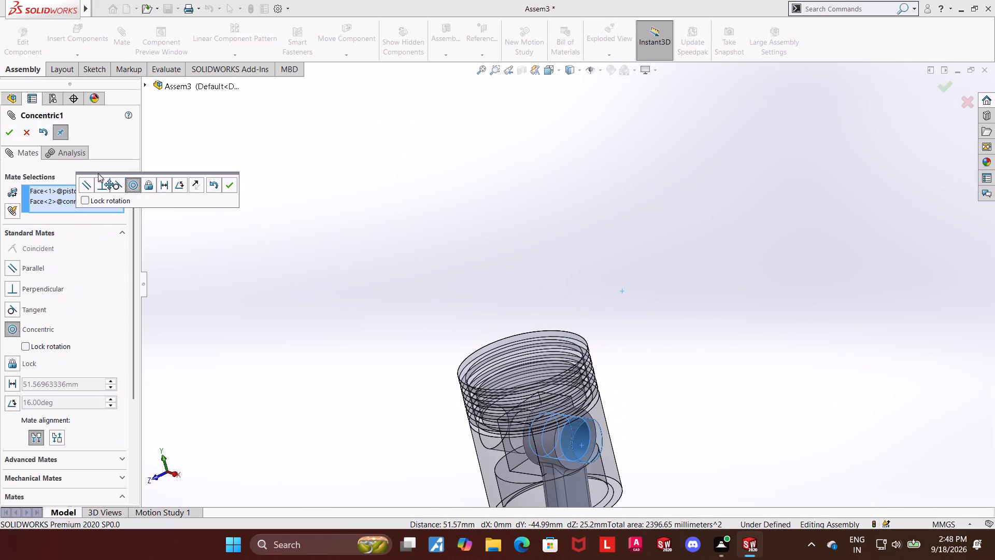
click(11, 134)
Add a 0.5 mm distance mate between the side face of the rod's small end and the piston pocket's inner face.
scroll(360, 327, up, 6)
scroll(599, 433, down, 4)
scroll(504, 218, down, 2)
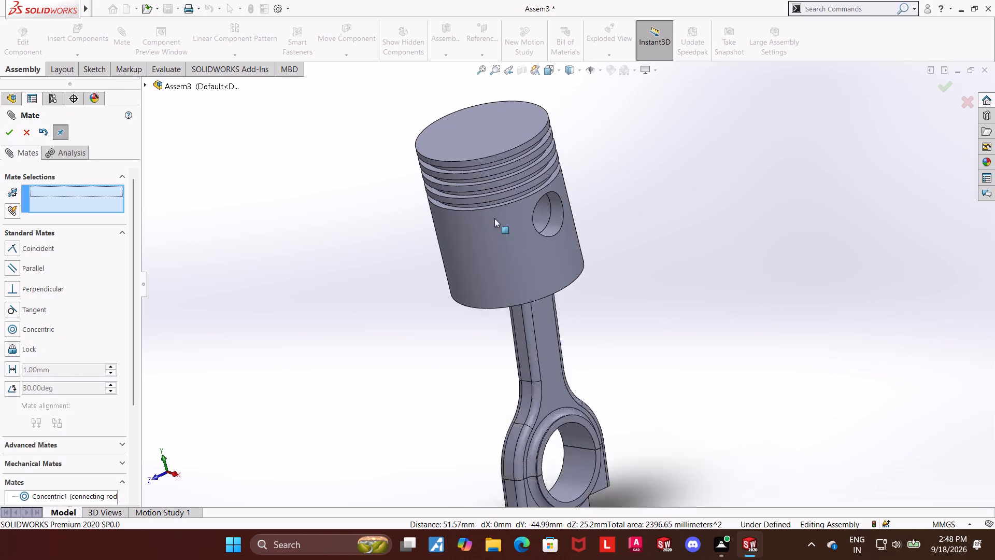
scroll(494, 218, down, 1)
middle_drag(649, 263, 688, 172)
scroll(311, 393, down, 4)
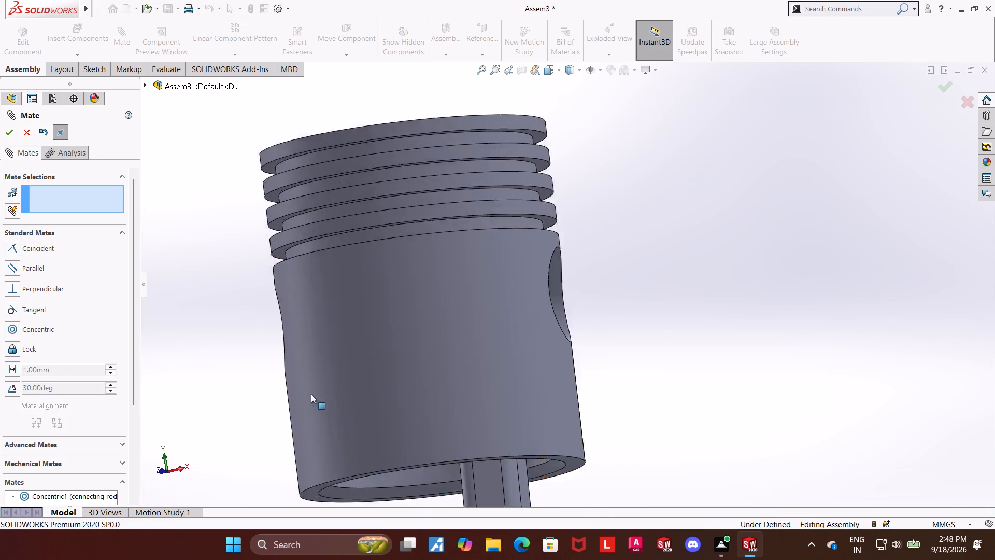
scroll(311, 394, down, 3)
scroll(472, 408, up, 8)
drag(598, 298, 509, 293)
middle_drag(687, 258, 661, 271)
click(675, 259)
middle_drag(723, 300, 841, 172)
scroll(841, 172, up, 7)
scroll(739, 196, down, 5)
middle_drag(719, 212, 677, 152)
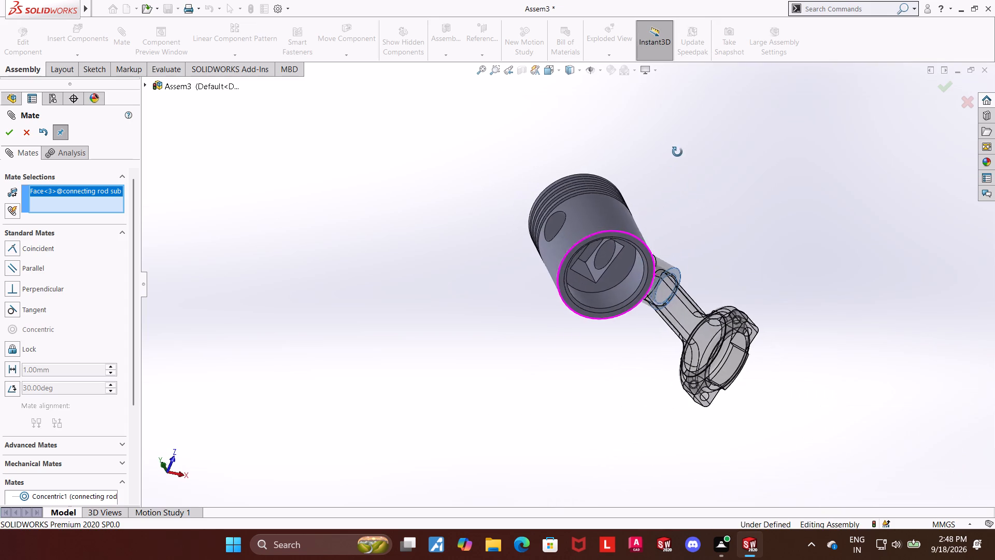
middle_drag(677, 152, 678, 152)
ctrl+click(595, 274)
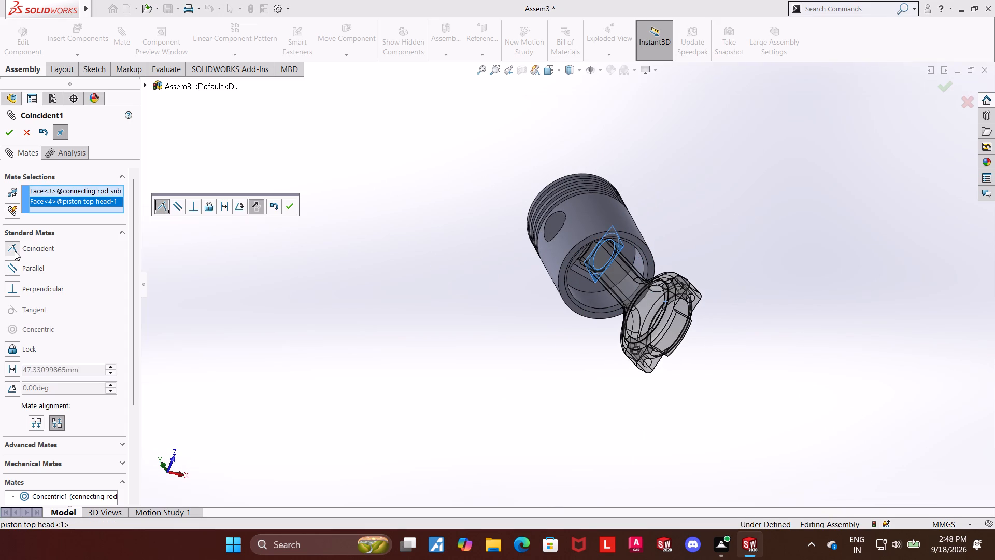
click(10, 369)
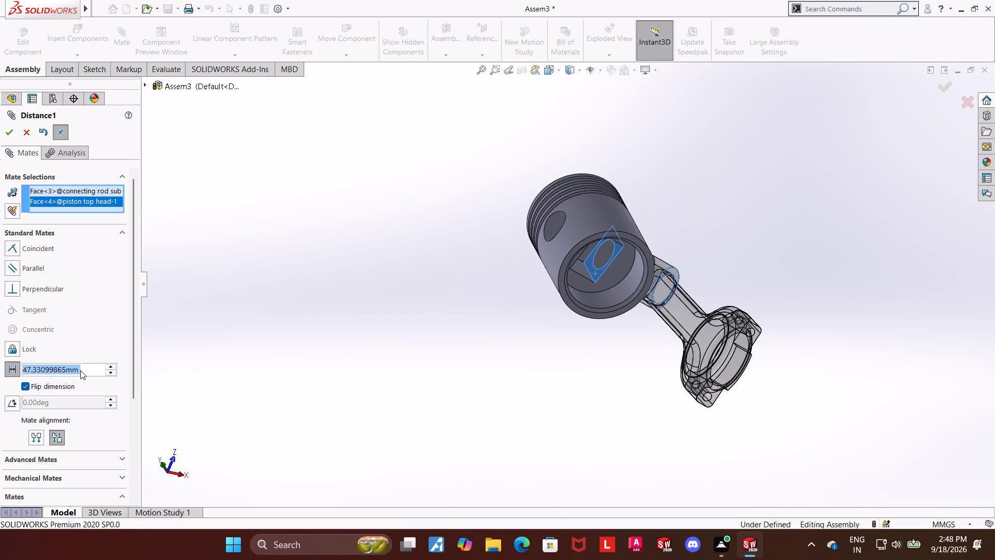
text(0.5)
key(Return)
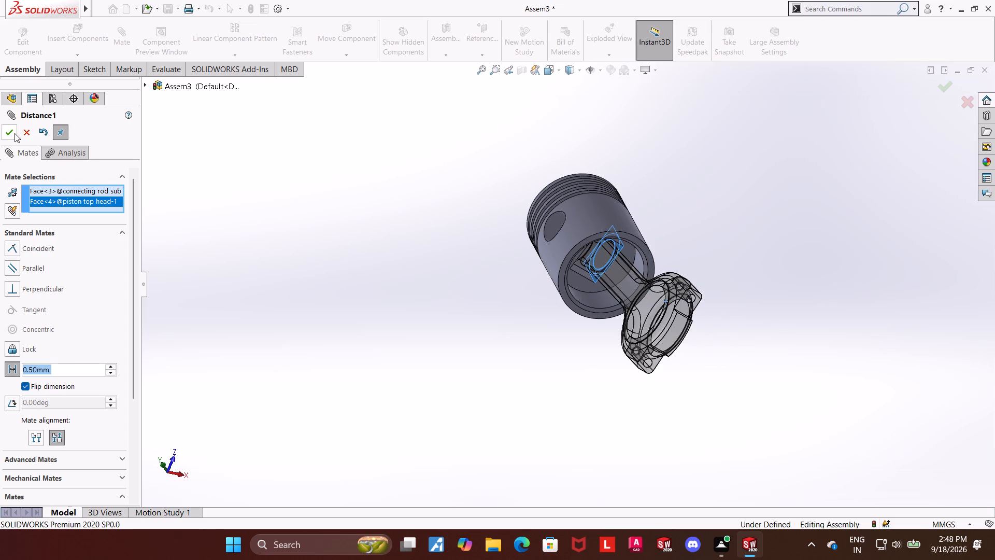
click(16, 129)
click(811, 381)
Examine the rod's small end inside the piston pocket from several sides, and finish mating.
middle_drag(748, 253, 719, 219)
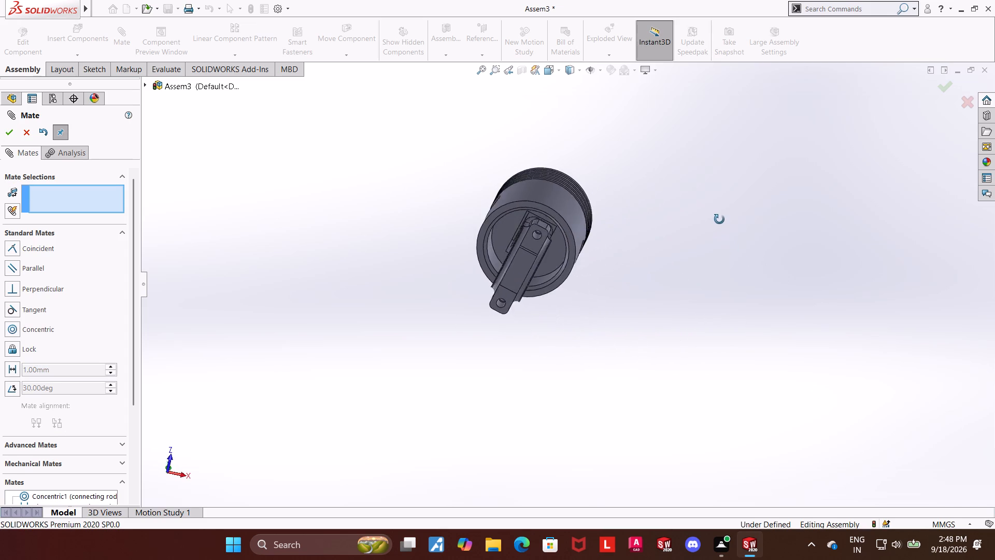
middle_drag(719, 219, 758, 230)
scroll(599, 309, down, 6)
scroll(613, 241, up, 5)
scroll(692, 217, down, 2)
scroll(682, 219, up, 1)
middle_drag(679, 219, 664, 210)
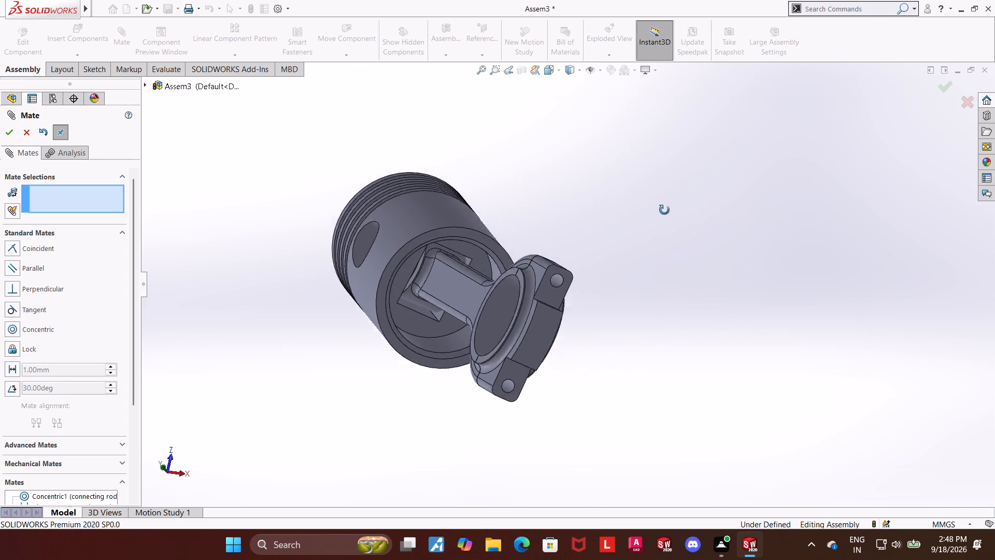
middle_drag(664, 210, 655, 174)
scroll(425, 245, down, 5)
middle_drag(369, 259, 356, 300)
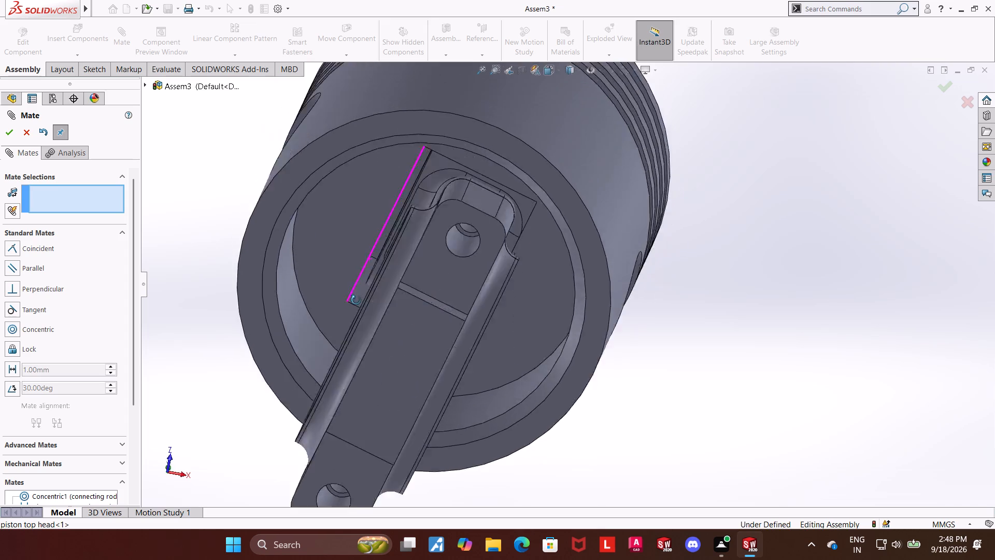
middle_drag(356, 300, 416, 379)
scroll(416, 378, up, 4)
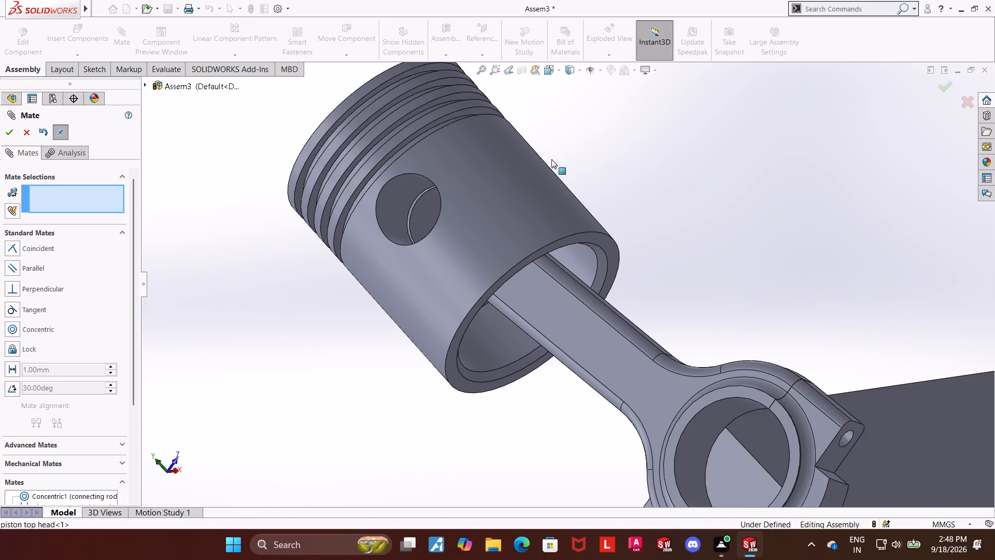
middle_drag(589, 151, 568, 200)
scroll(568, 200, up, 6)
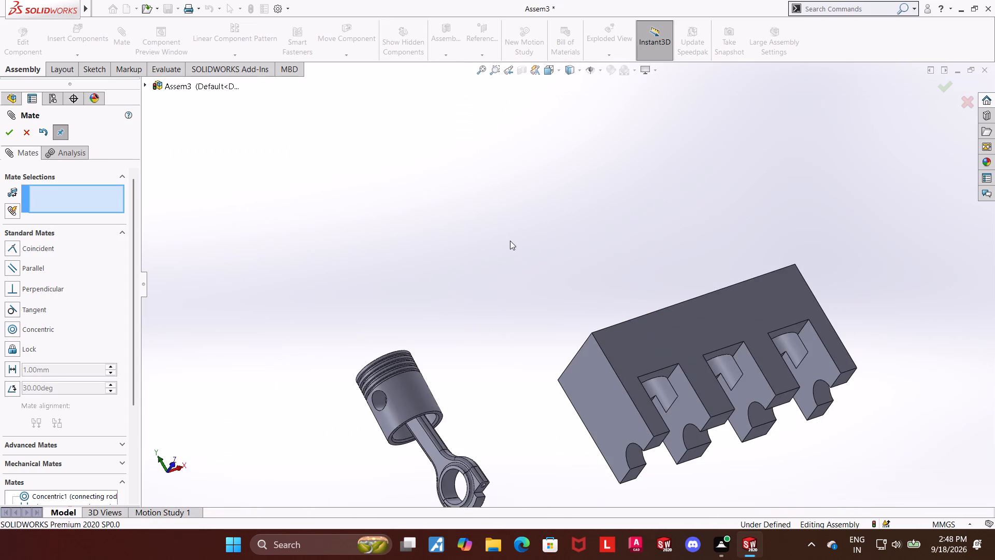
middle_drag(495, 258, 471, 326)
scroll(471, 326, up, 4)
scroll(410, 457, down, 5)
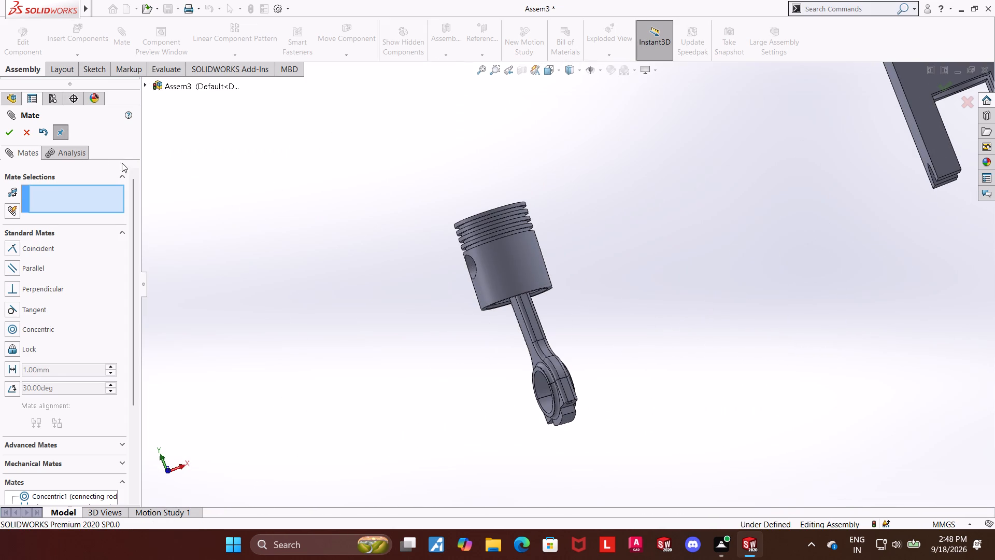
click(20, 137)
middle_drag(372, 242, 415, 241)
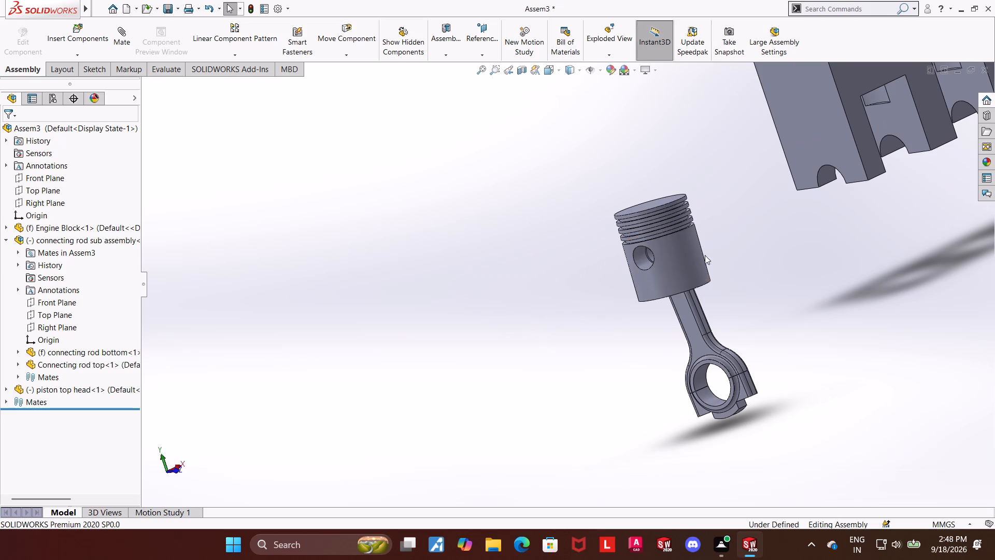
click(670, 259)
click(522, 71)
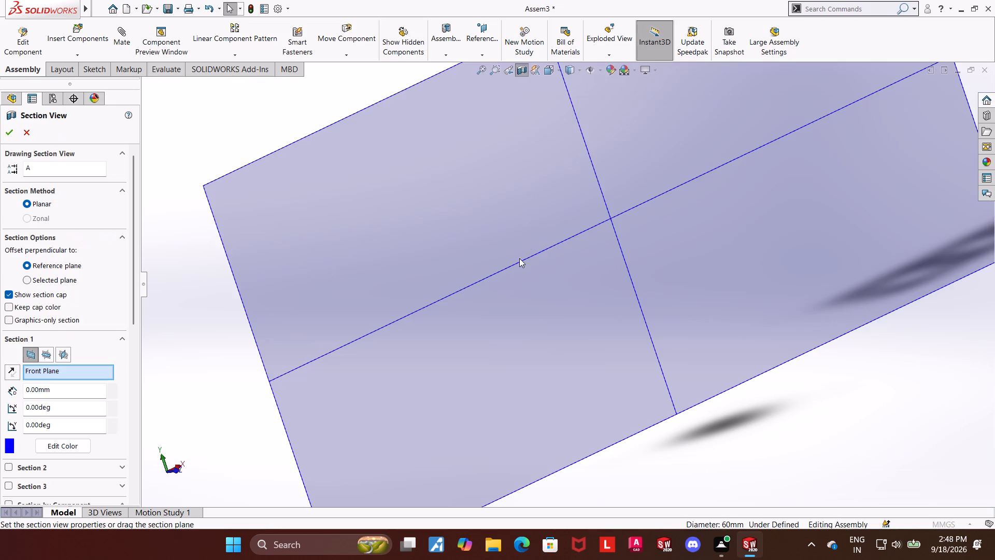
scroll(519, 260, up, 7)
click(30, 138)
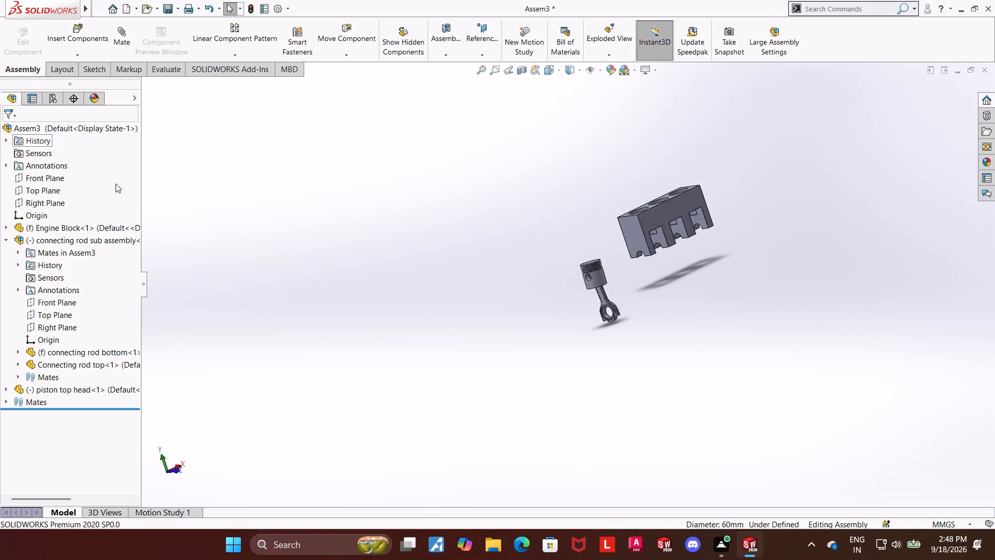
Insert the piston connecting rod pin into the assembly beside the piston.
scroll(510, 298, up, 4)
scroll(582, 278, down, 11)
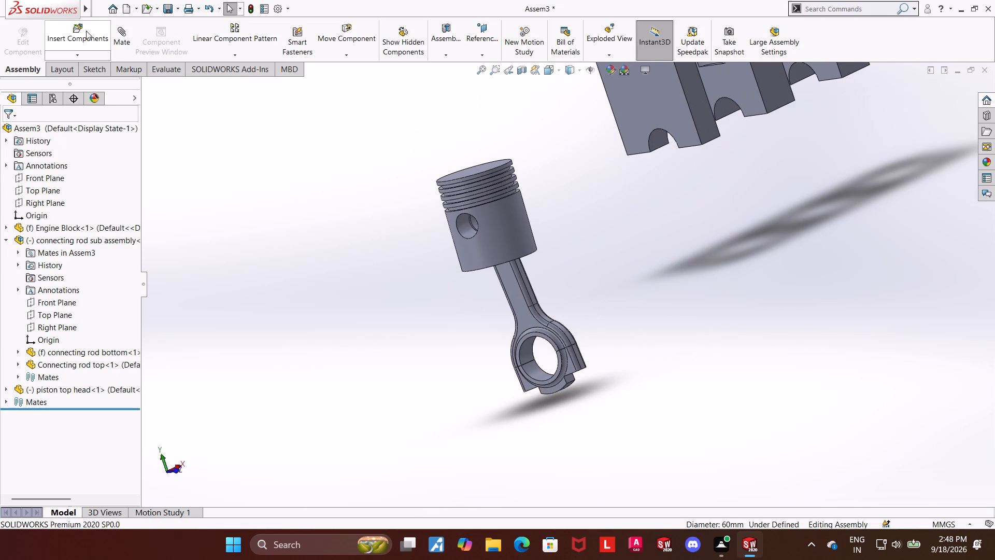
click(85, 31)
scroll(45, 326, down, 5)
click(54, 314)
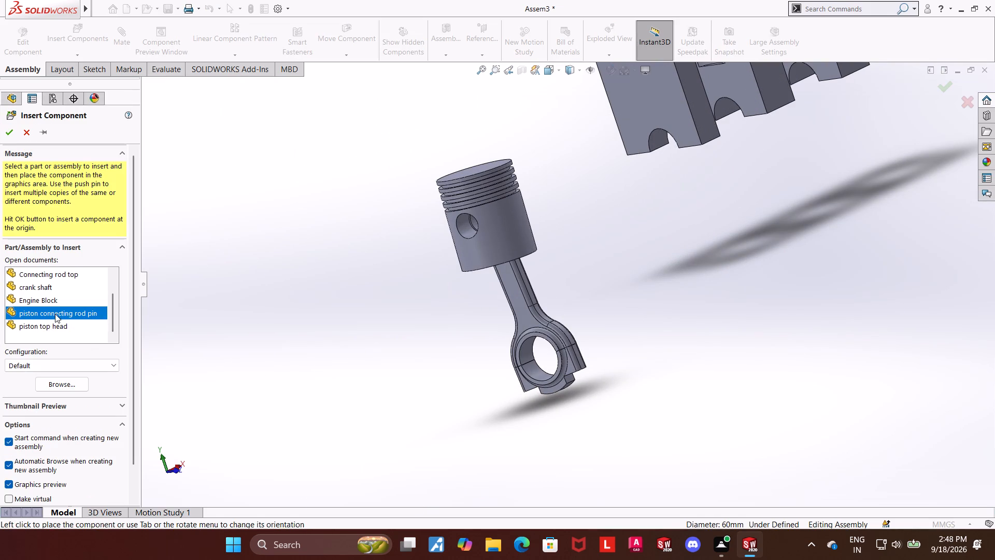
click(328, 287)
Add a concentric mate between the pin's cylindrical face and the bore of the connecting rod's small end.
click(336, 287)
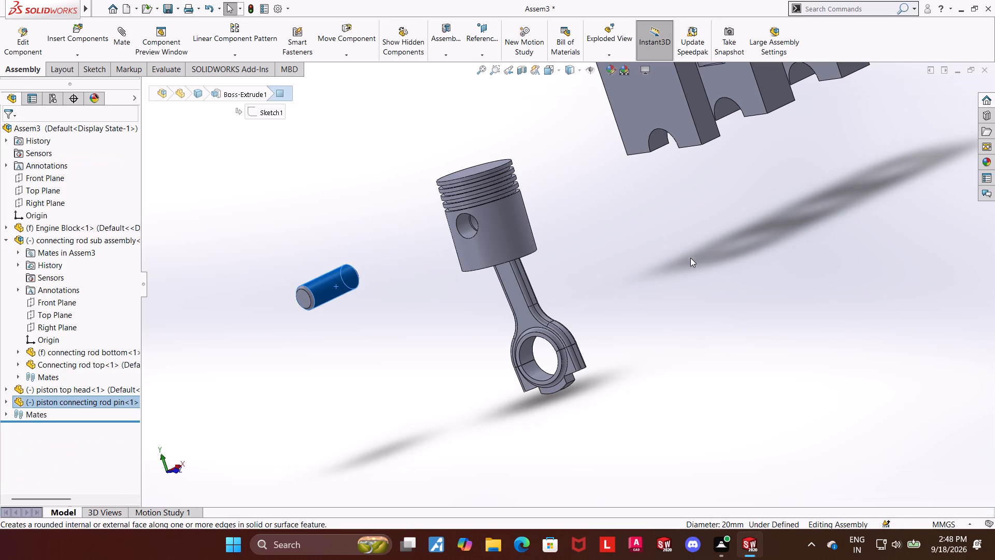
scroll(682, 257, down, 4)
middle_drag(441, 248, 468, 251)
ctrl+click(508, 207)
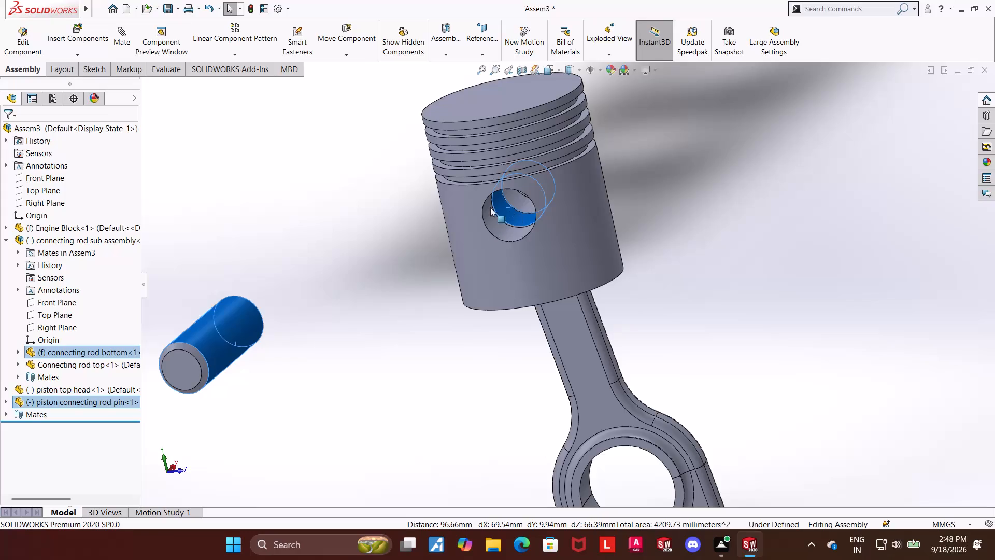
click(127, 36)
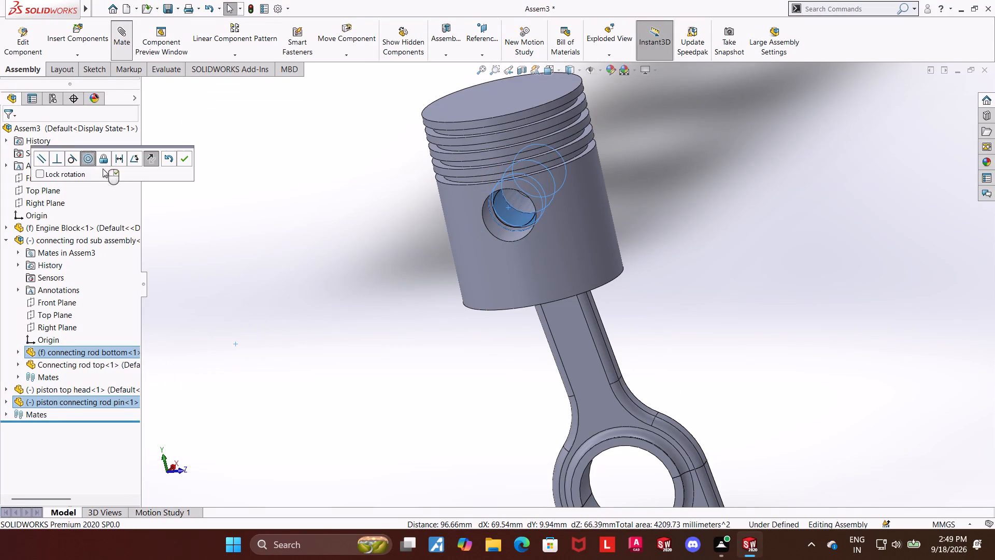
click(4, 136)
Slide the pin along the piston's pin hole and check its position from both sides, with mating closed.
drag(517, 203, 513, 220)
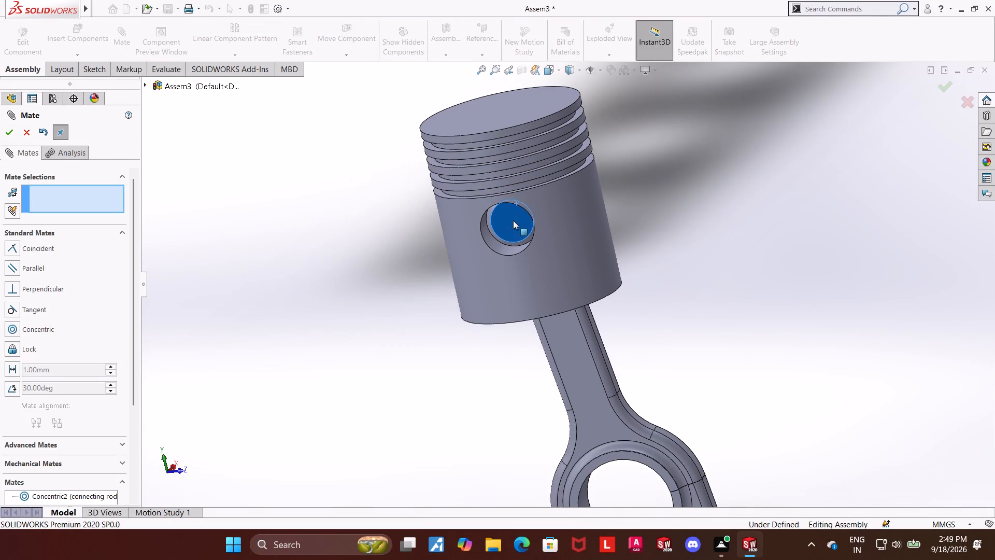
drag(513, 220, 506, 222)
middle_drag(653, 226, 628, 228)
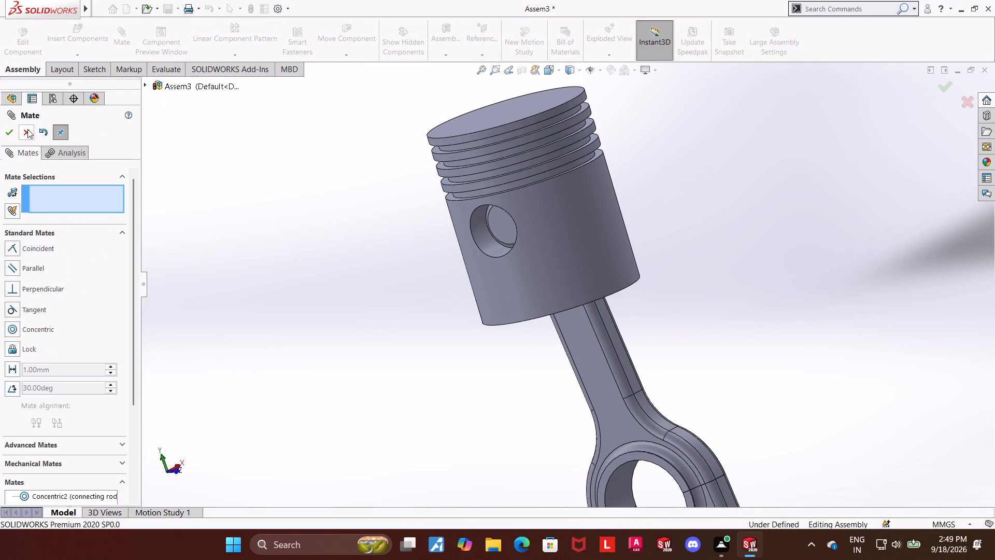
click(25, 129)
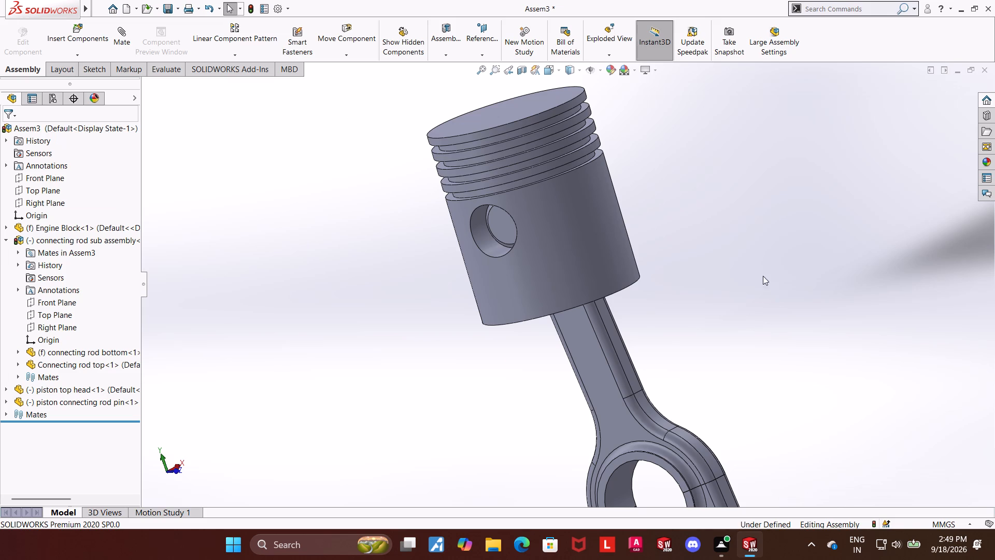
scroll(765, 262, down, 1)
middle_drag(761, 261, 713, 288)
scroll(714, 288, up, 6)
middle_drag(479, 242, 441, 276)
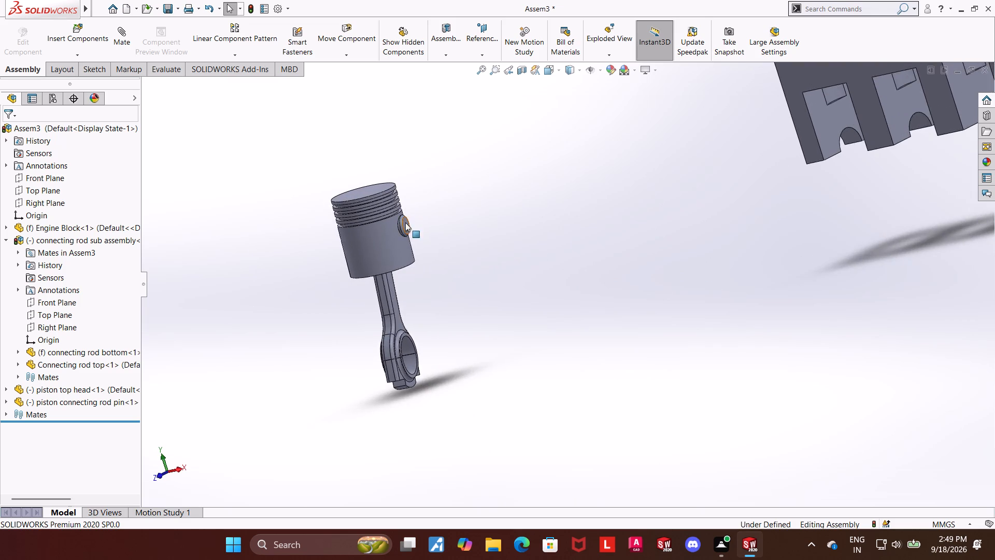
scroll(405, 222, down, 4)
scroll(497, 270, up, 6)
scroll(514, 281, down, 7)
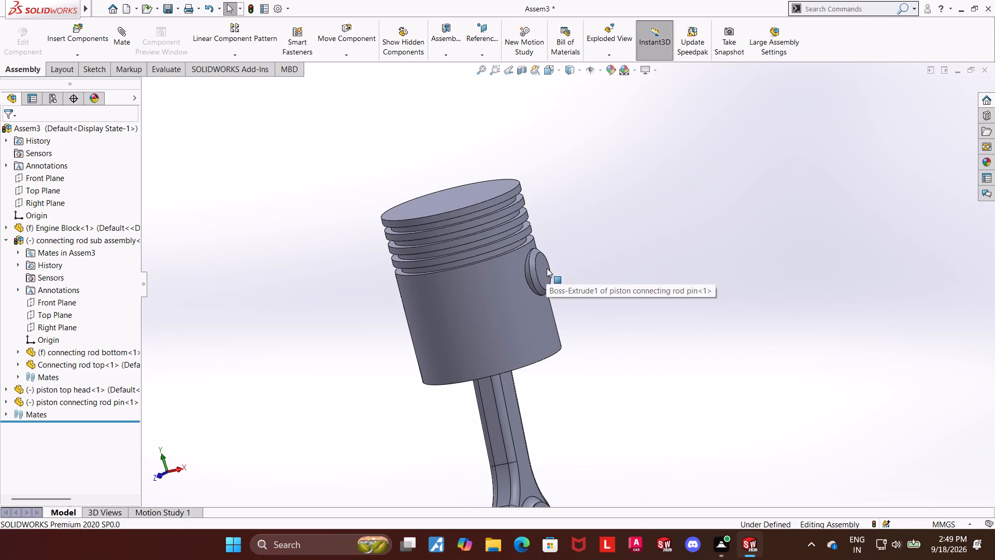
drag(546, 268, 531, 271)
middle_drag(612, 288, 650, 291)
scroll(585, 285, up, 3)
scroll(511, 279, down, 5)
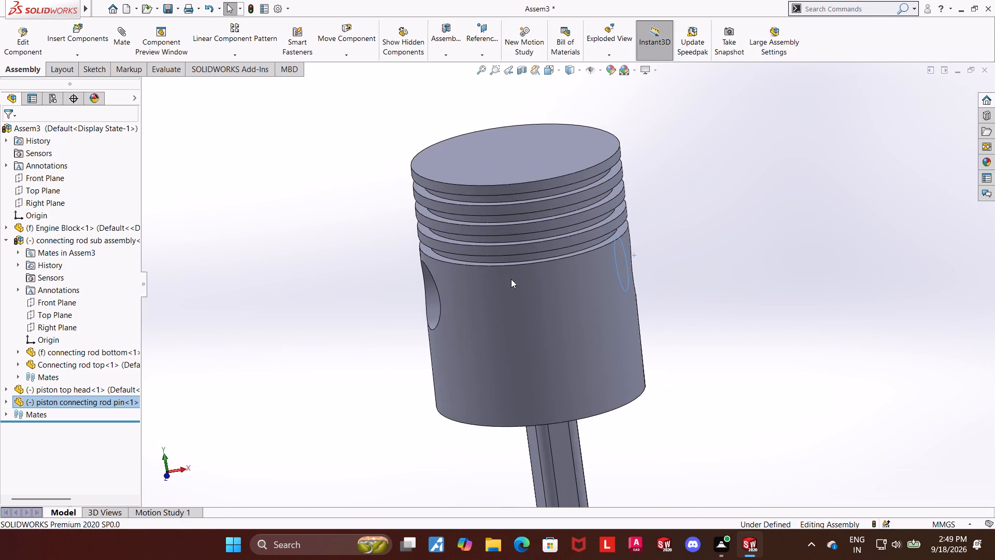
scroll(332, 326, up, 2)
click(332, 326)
Add a 2 mm distance mate between the pin's flat end face and the piston's outer cylindrical face.
middle_drag(342, 325, 396, 321)
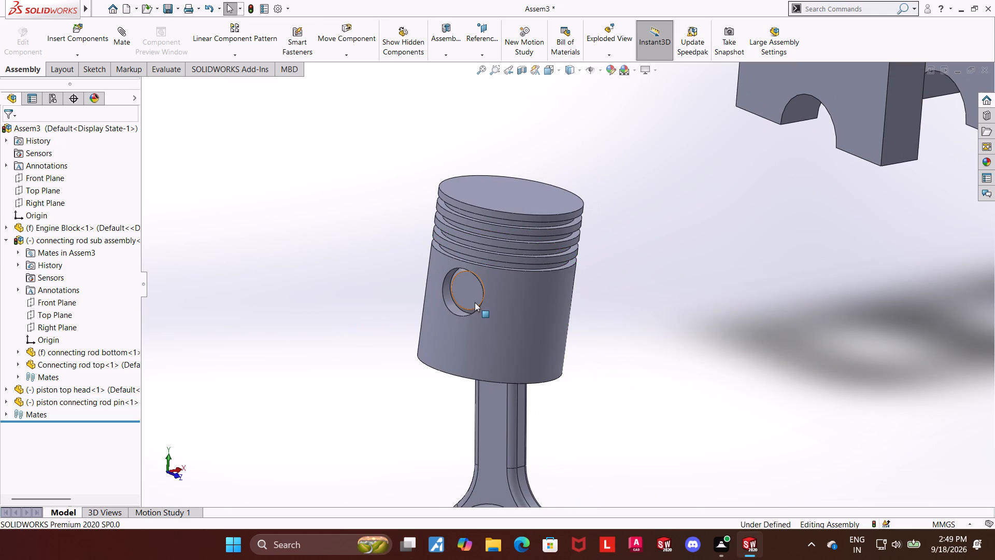
click(471, 293)
ctrl+click(435, 288)
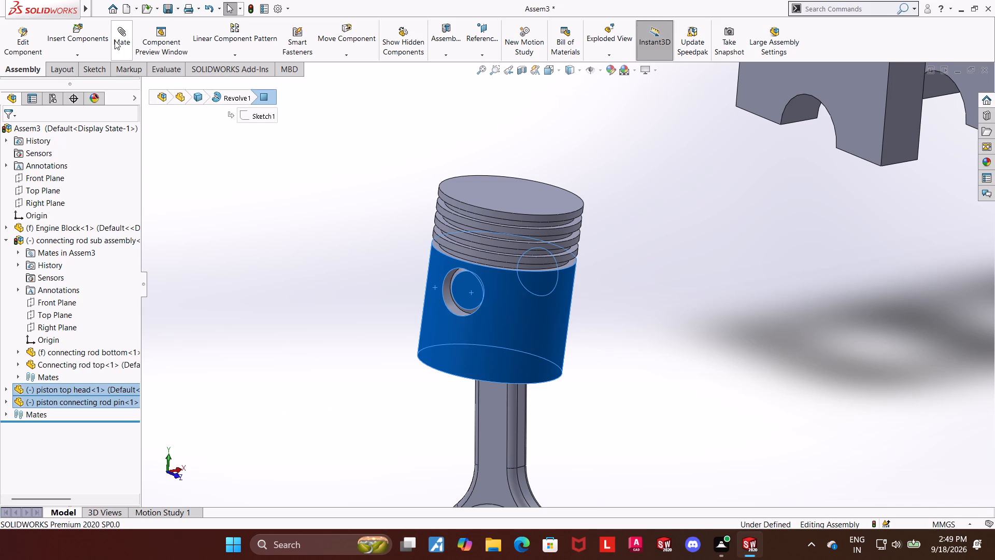
click(117, 40)
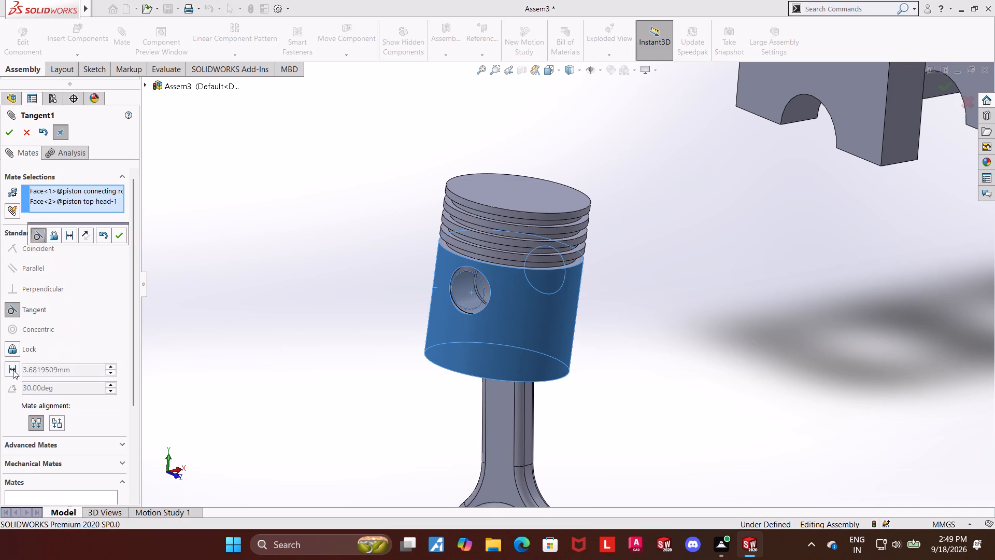
click(13, 370)
key(2)
key(Return)
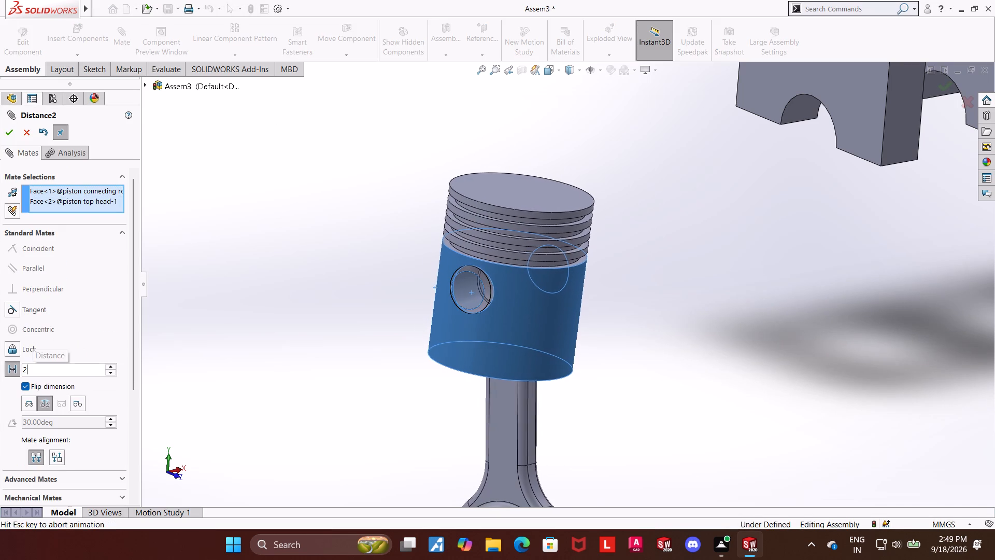
click(6, 130)
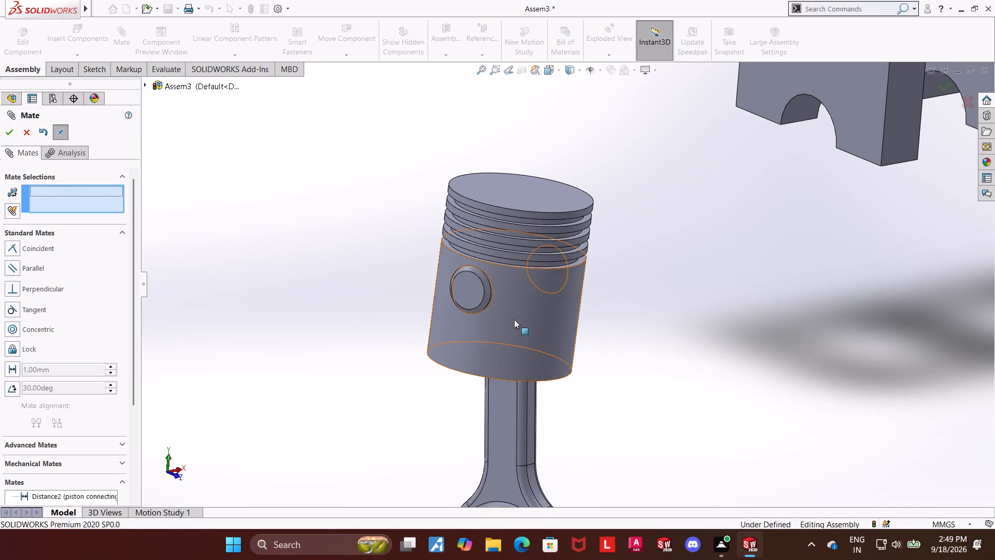
middle_drag(621, 326, 599, 327)
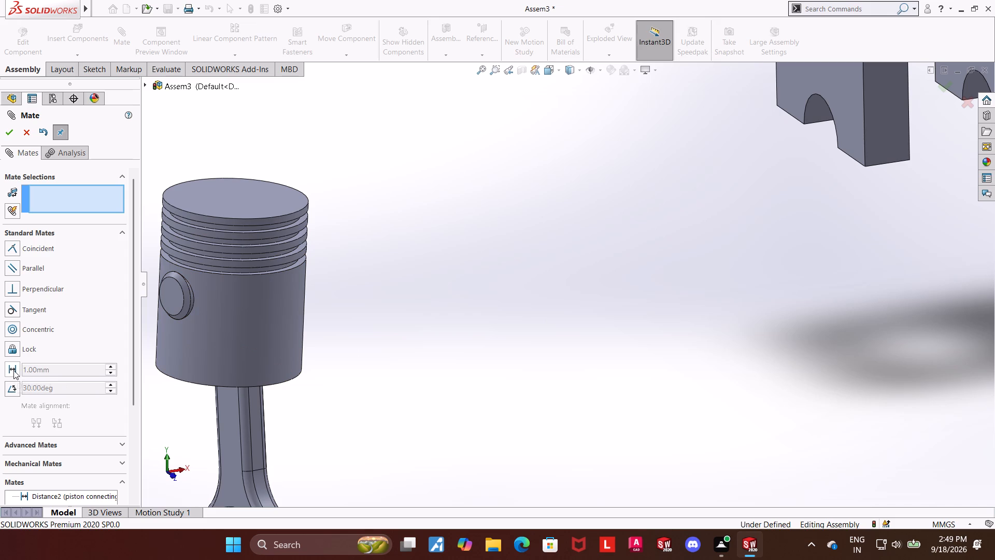
click(13, 370)
scroll(398, 342, up, 2)
click(22, 132)
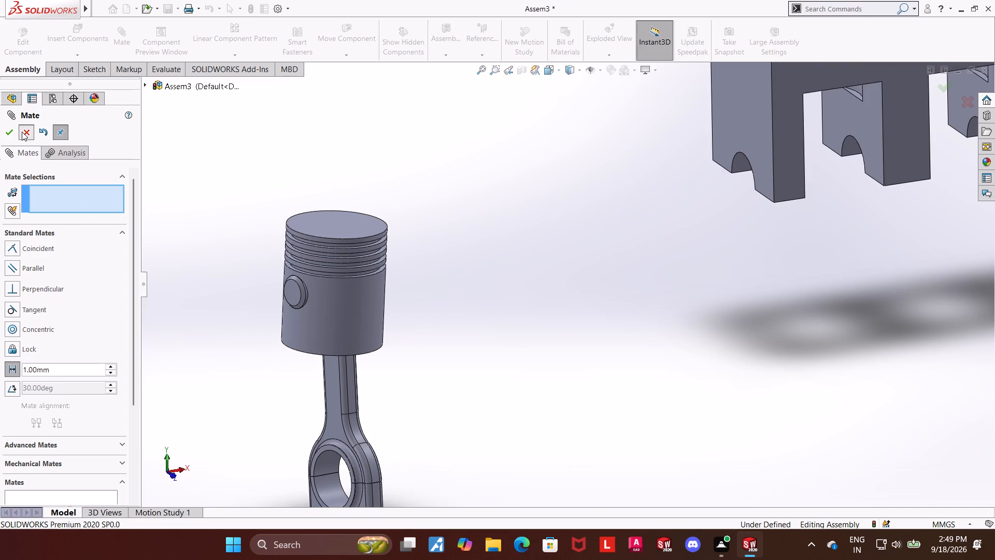
Edit the pin's 2 mm distance mate and flip its dimension direction.
scroll(44, 330, down, 6)
scroll(12, 400, up, 11)
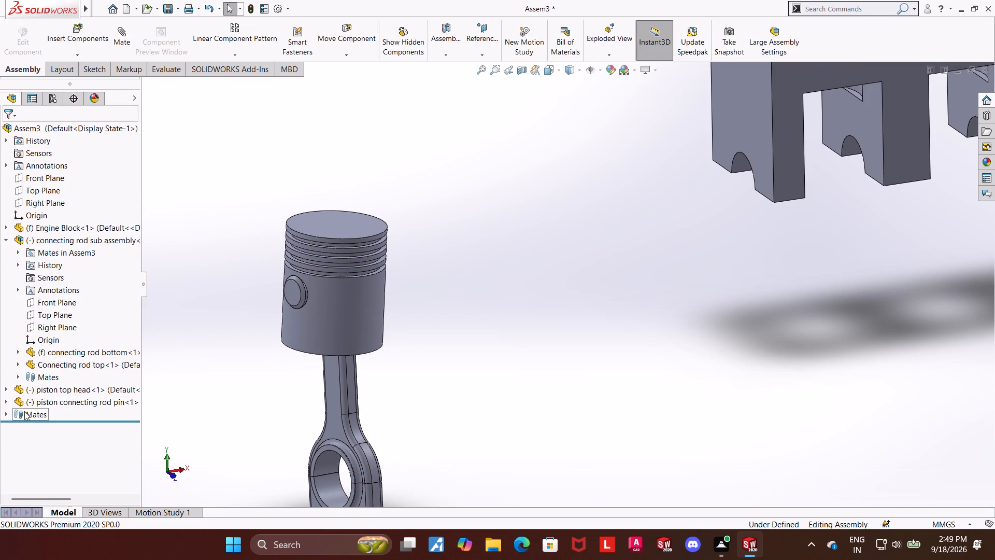
click(8, 414)
click(45, 463)
click(54, 433)
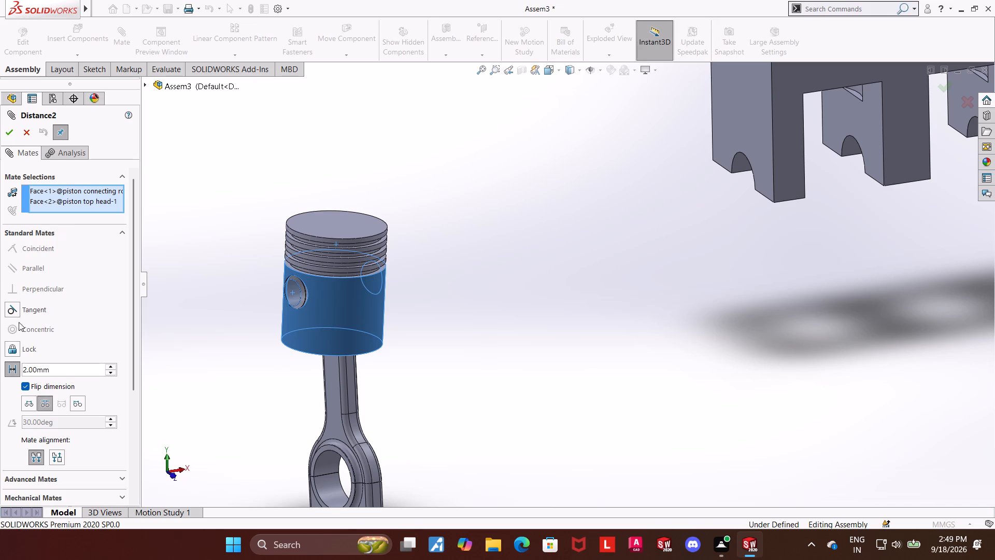
click(27, 387)
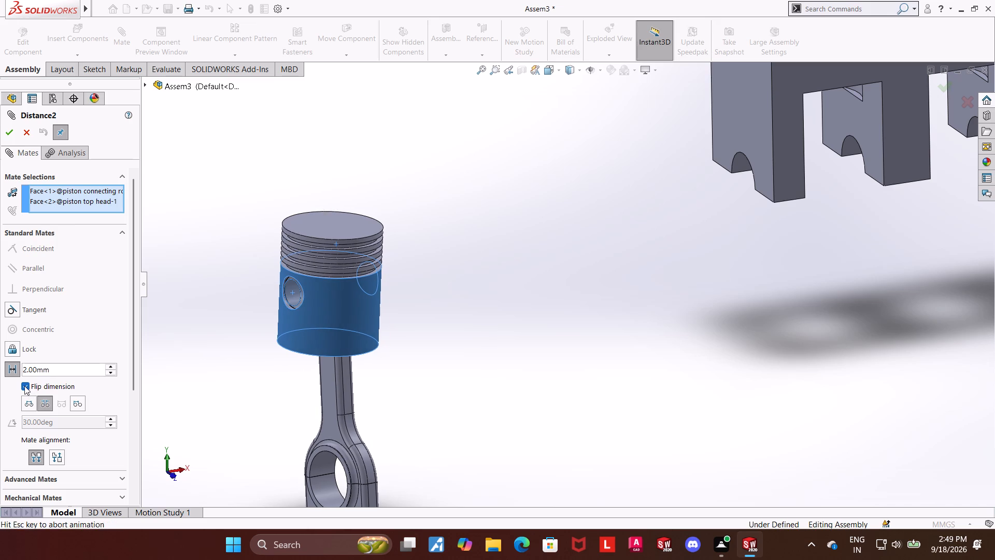
click(7, 139)
Examine how the pin's ends sit in the pin hole on both sides of the piston.
click(465, 294)
middle_drag(466, 297, 456, 297)
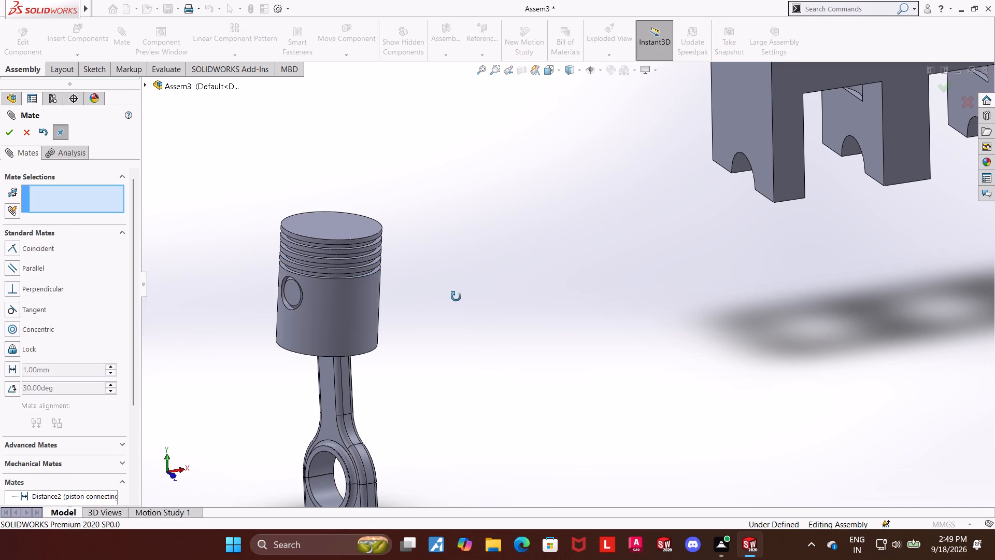
middle_drag(456, 297, 361, 323)
scroll(365, 323, up, 1)
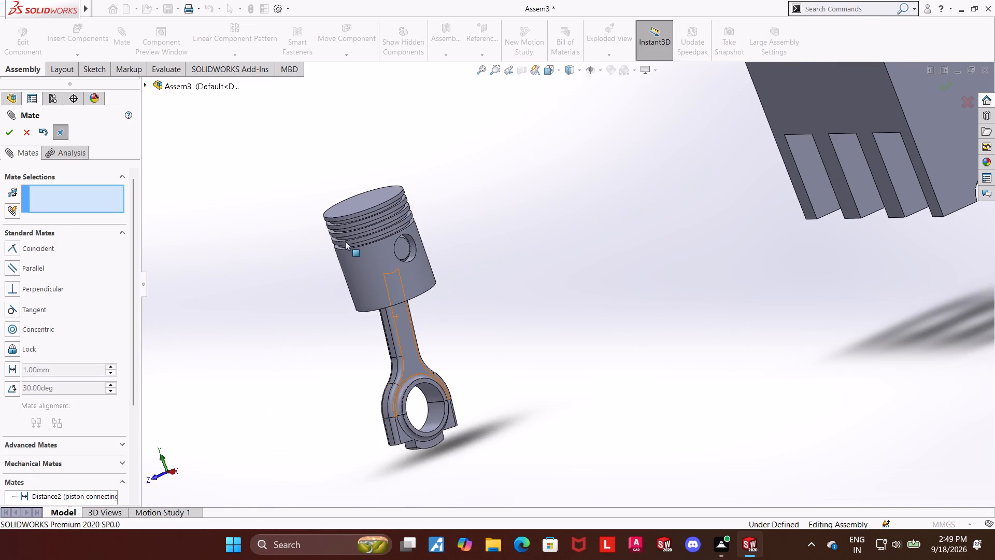
scroll(382, 249, down, 4)
middle_drag(566, 282, 596, 283)
scroll(596, 283, up, 5)
scroll(432, 282, down, 5)
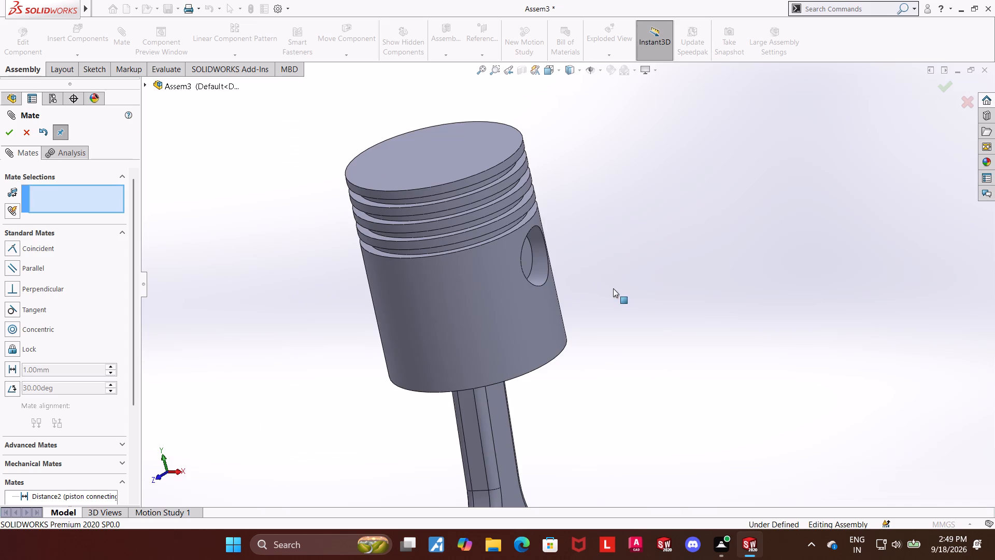
middle_drag(614, 289, 606, 281)
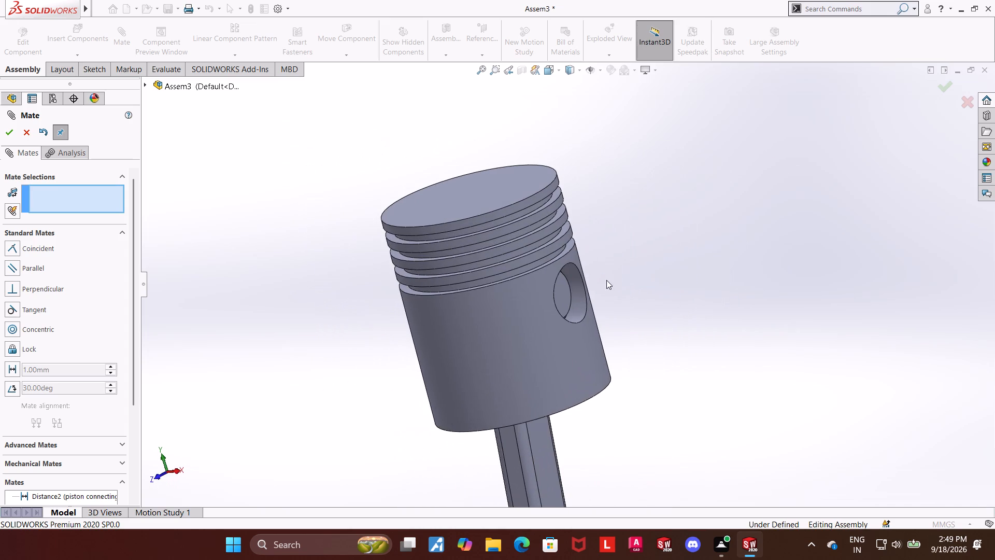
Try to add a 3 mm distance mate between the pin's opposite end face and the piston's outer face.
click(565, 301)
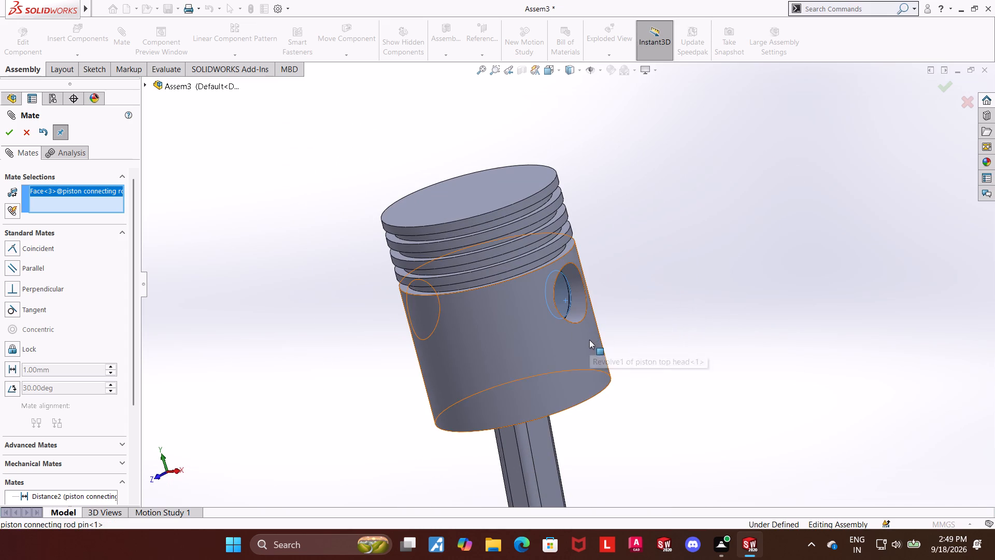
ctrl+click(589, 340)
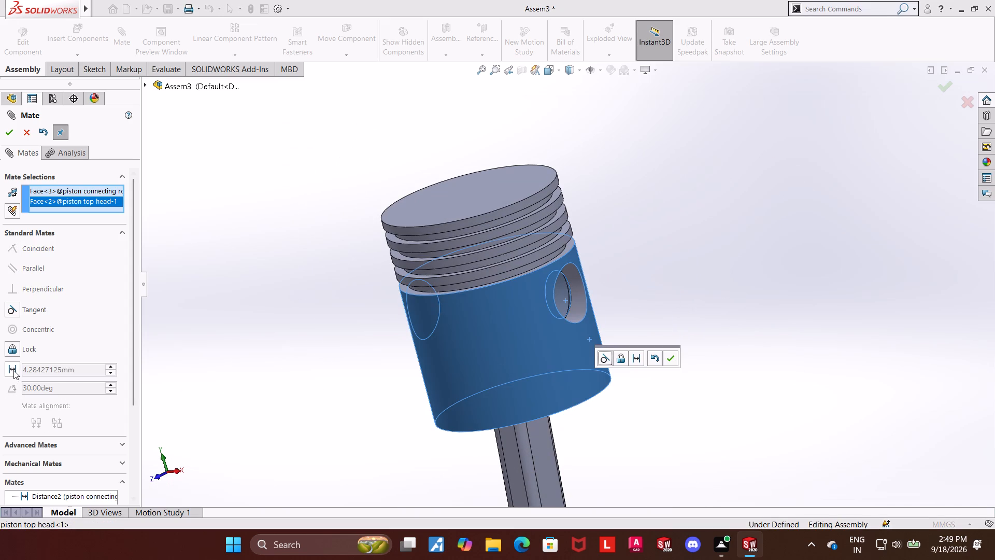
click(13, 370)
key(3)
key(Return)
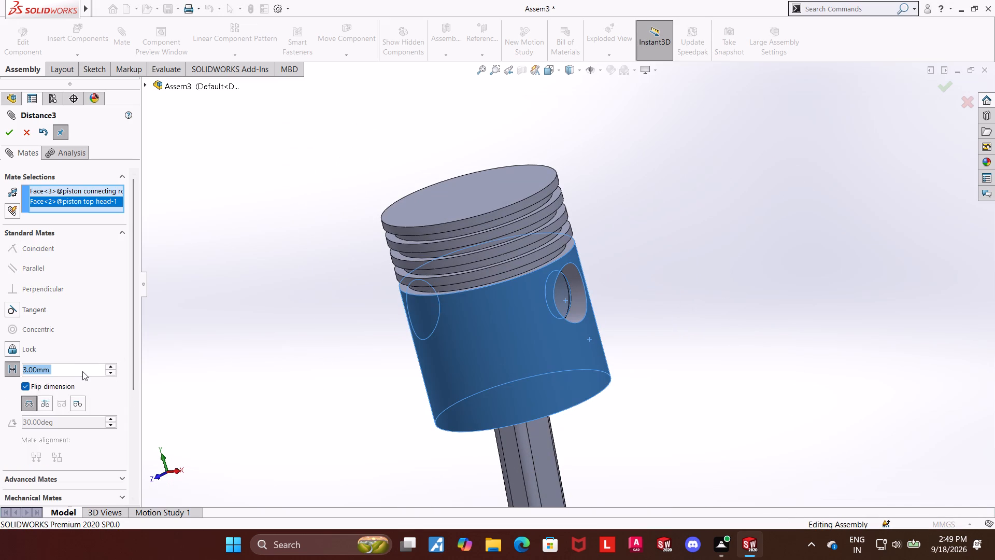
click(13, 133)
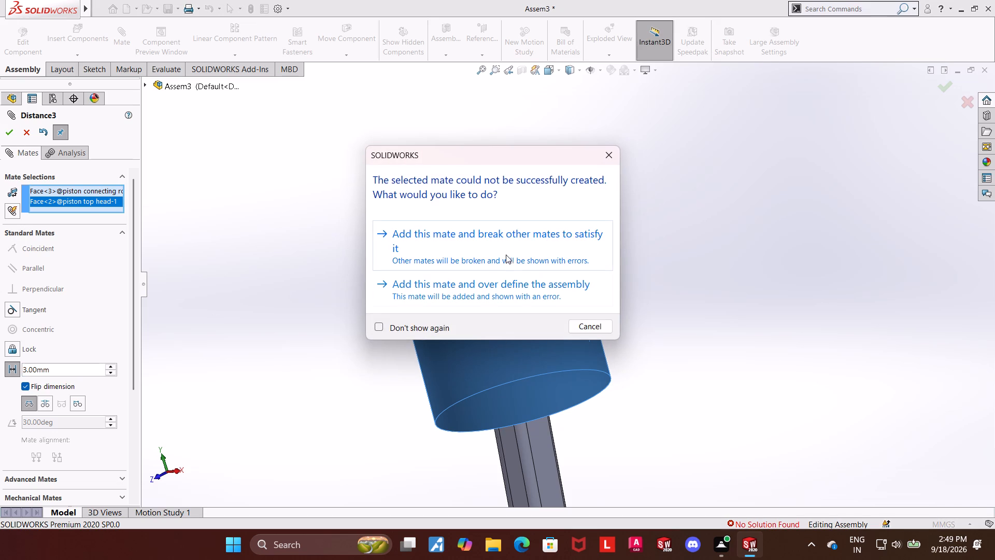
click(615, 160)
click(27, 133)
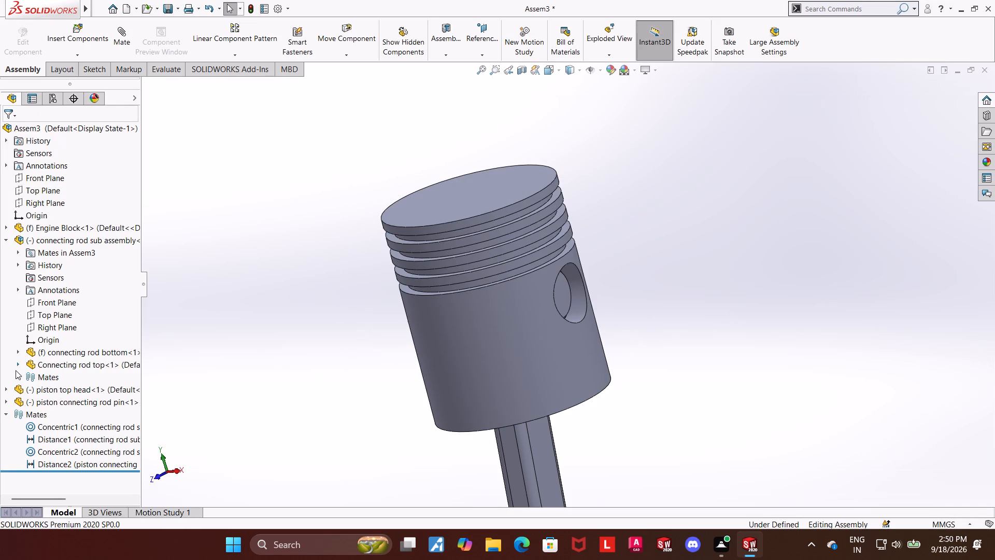
Set the existing distance mate between the pin's end face and the piston's outer face to 3 mm.
click(40, 463)
click(48, 429)
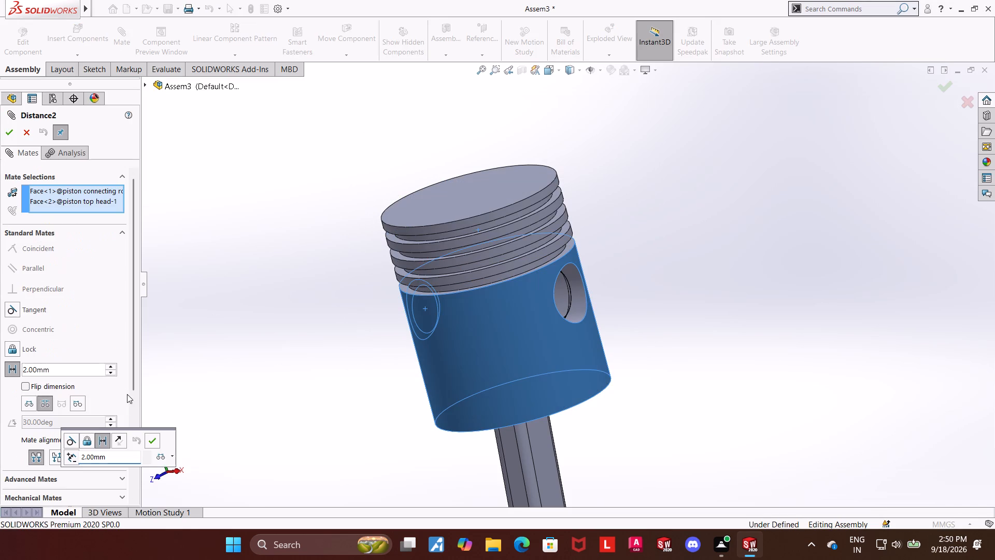
click(66, 368)
drag(66, 368, 9, 370)
key(3)
key(Return)
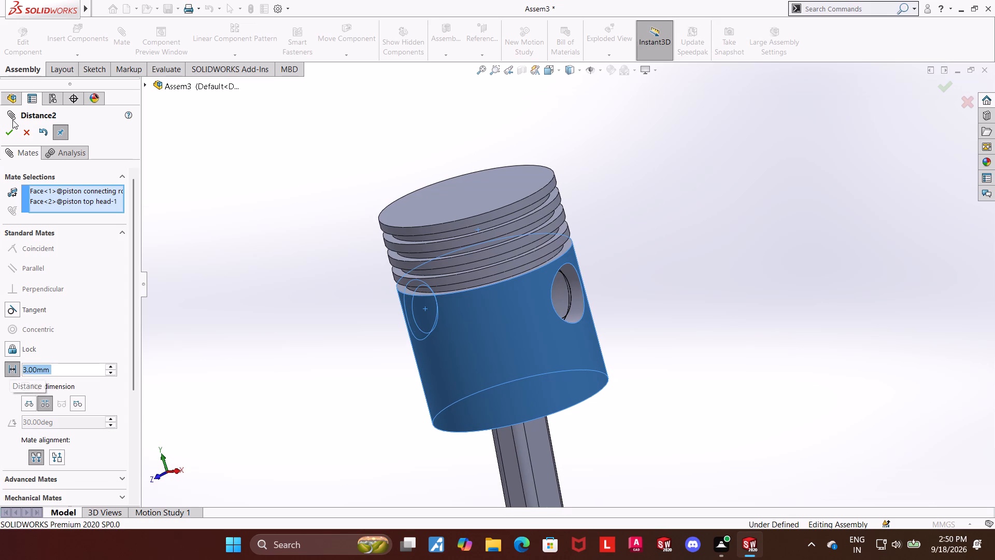
click(15, 132)
click(324, 399)
middle_drag(651, 335, 706, 342)
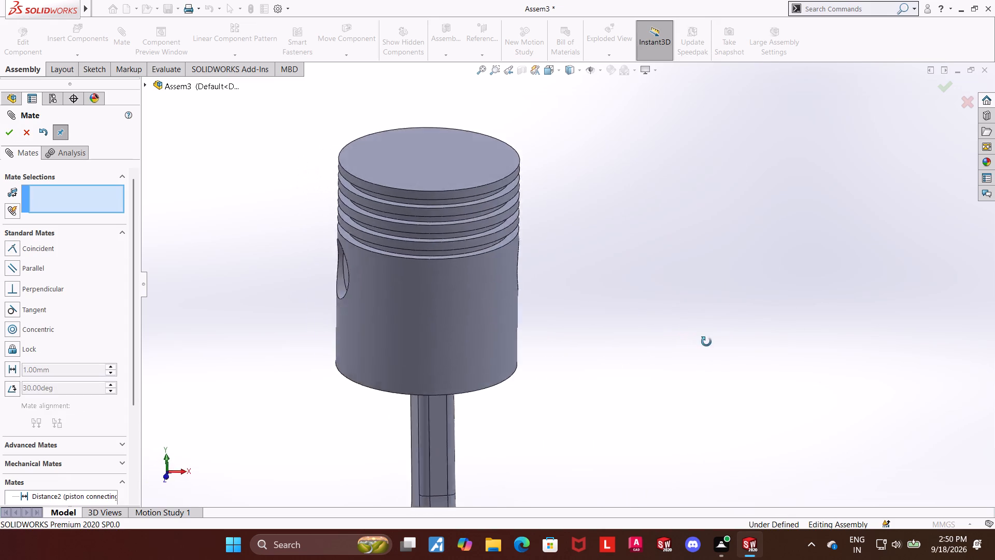
Add a concentric mate between the piston's outer cylindrical face and the engine block's end cylinder bore.
middle_drag(706, 342, 750, 352)
double_click(34, 132)
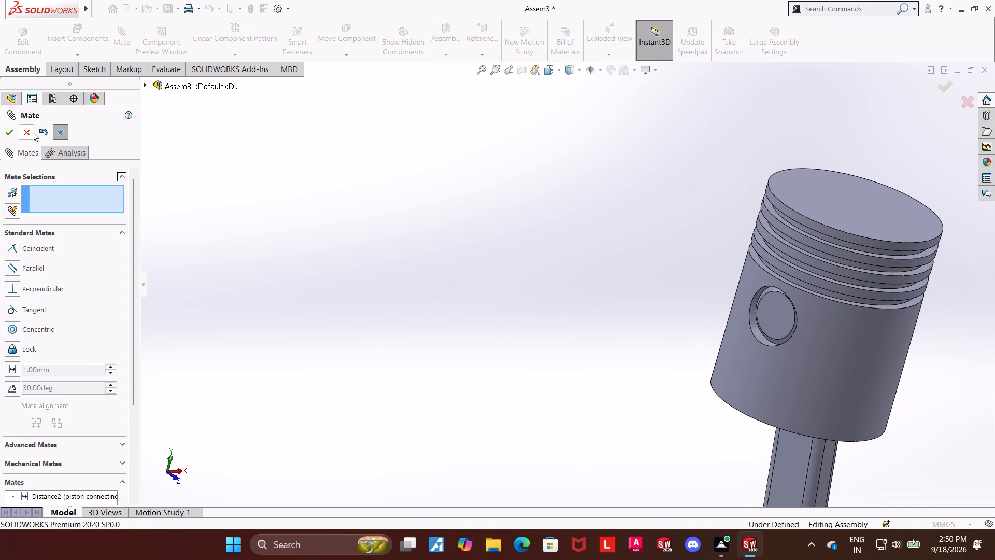
scroll(385, 251, up, 8)
scroll(591, 286, down, 3)
middle_drag(788, 362, 673, 347)
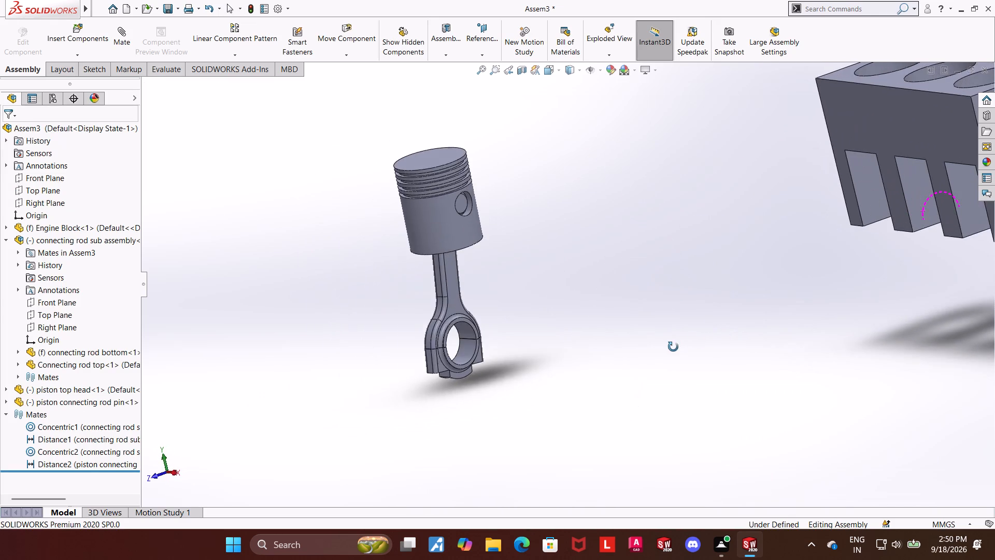
middle_drag(673, 347, 767, 326)
scroll(776, 319, up, 6)
scroll(642, 215, down, 2)
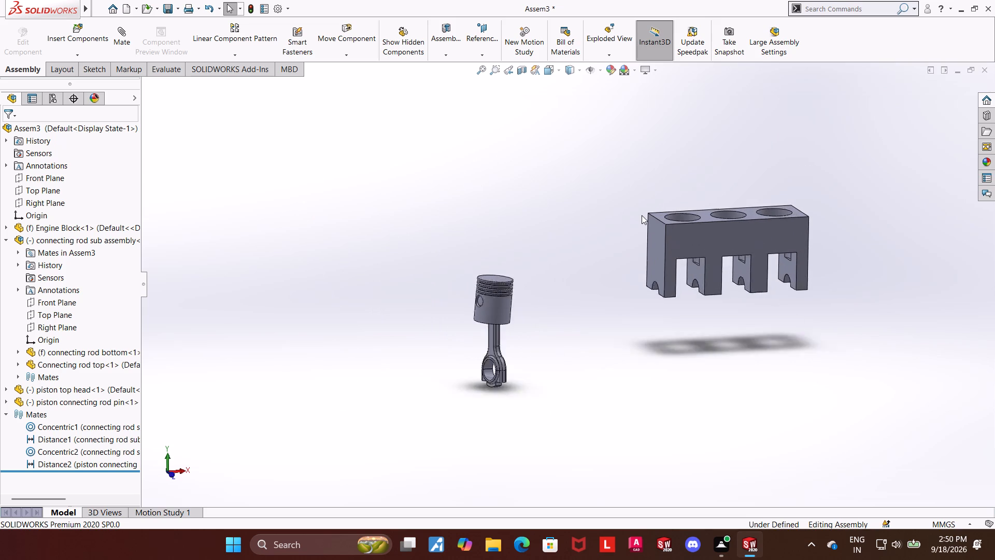
scroll(642, 215, down, 4)
click(322, 410)
ctrl+click(729, 220)
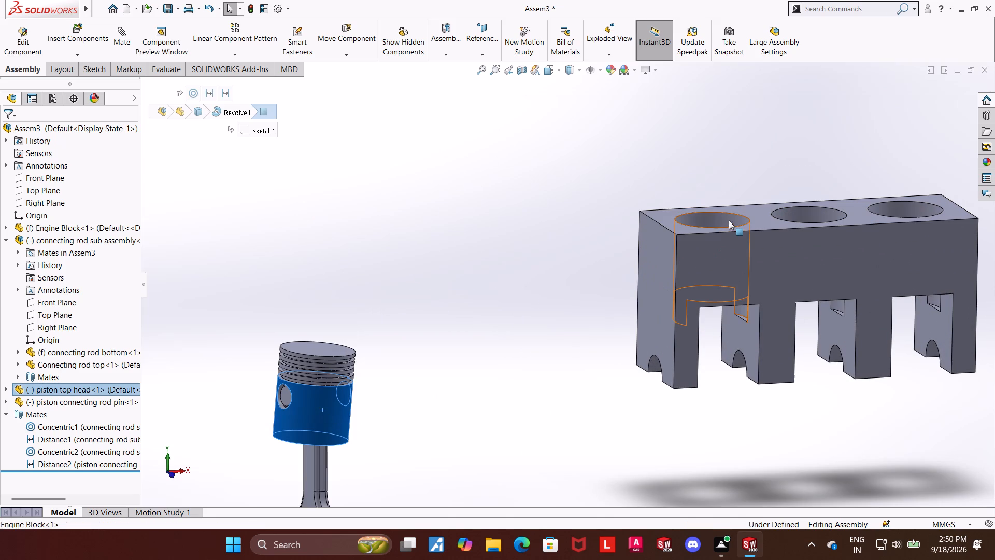
click(131, 45)
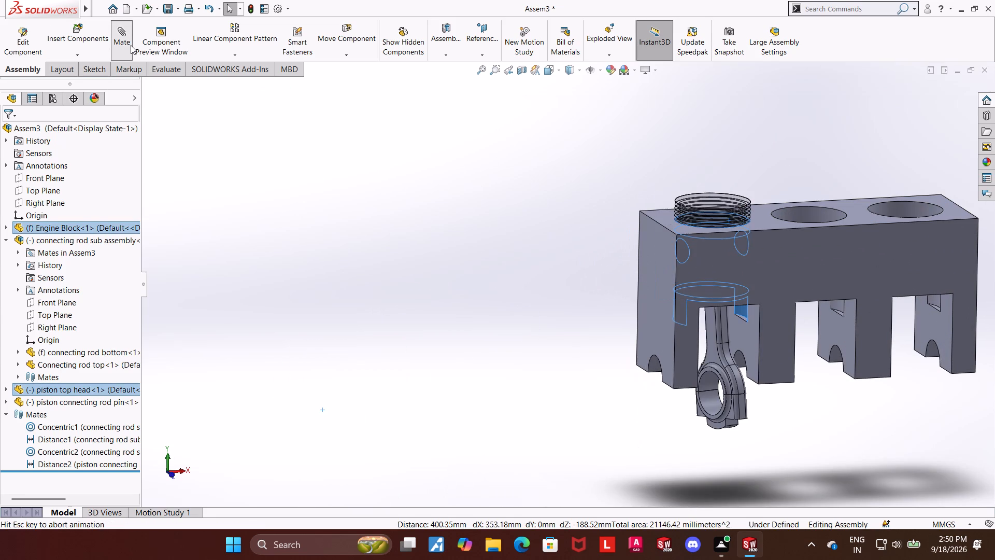
click(7, 133)
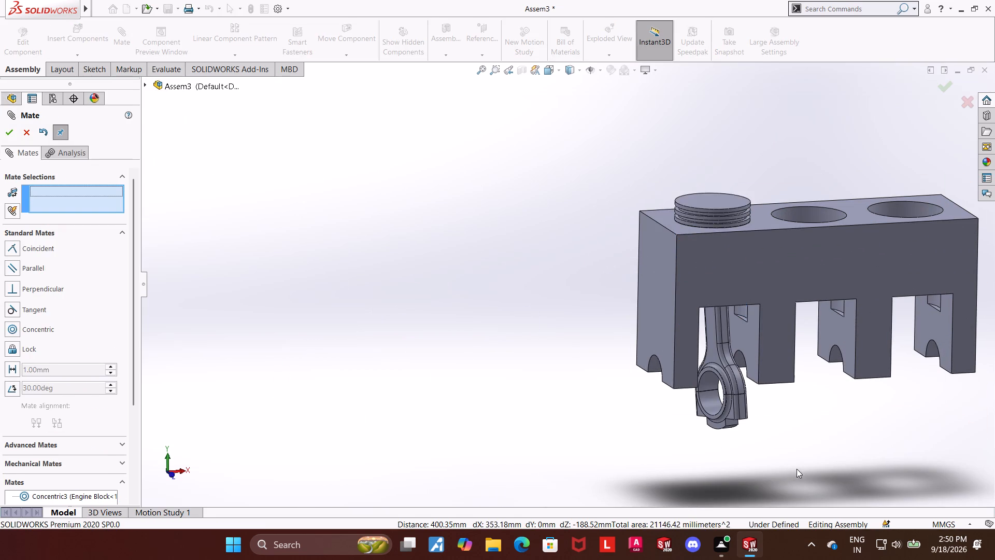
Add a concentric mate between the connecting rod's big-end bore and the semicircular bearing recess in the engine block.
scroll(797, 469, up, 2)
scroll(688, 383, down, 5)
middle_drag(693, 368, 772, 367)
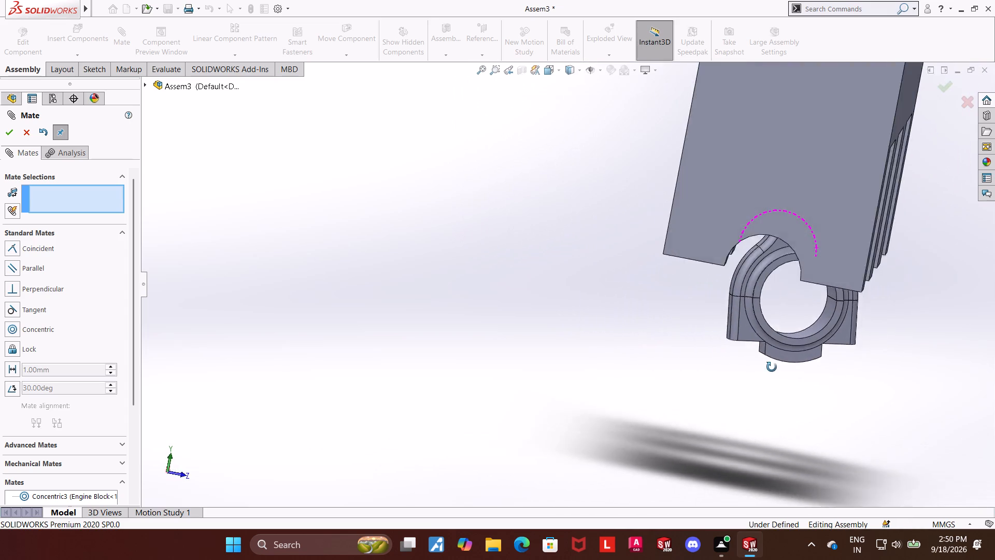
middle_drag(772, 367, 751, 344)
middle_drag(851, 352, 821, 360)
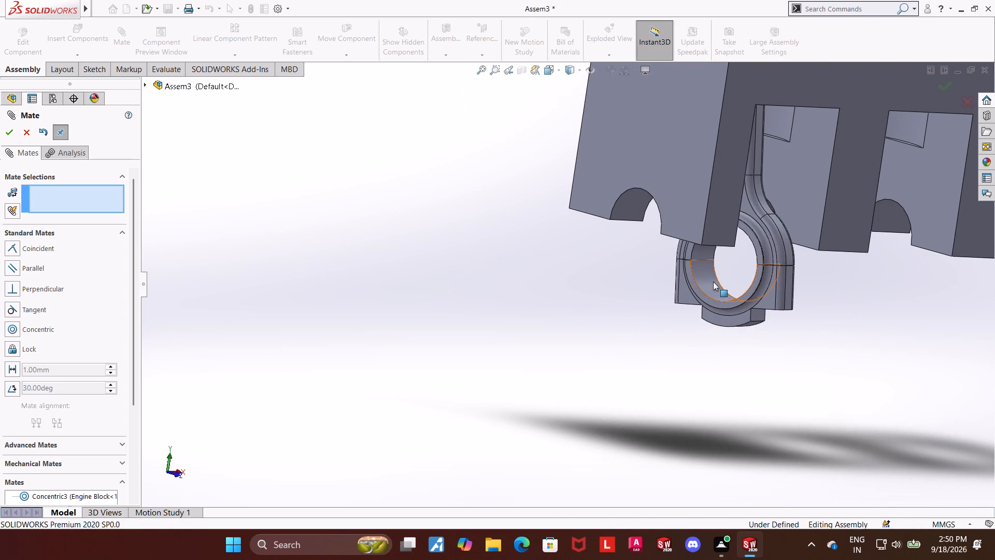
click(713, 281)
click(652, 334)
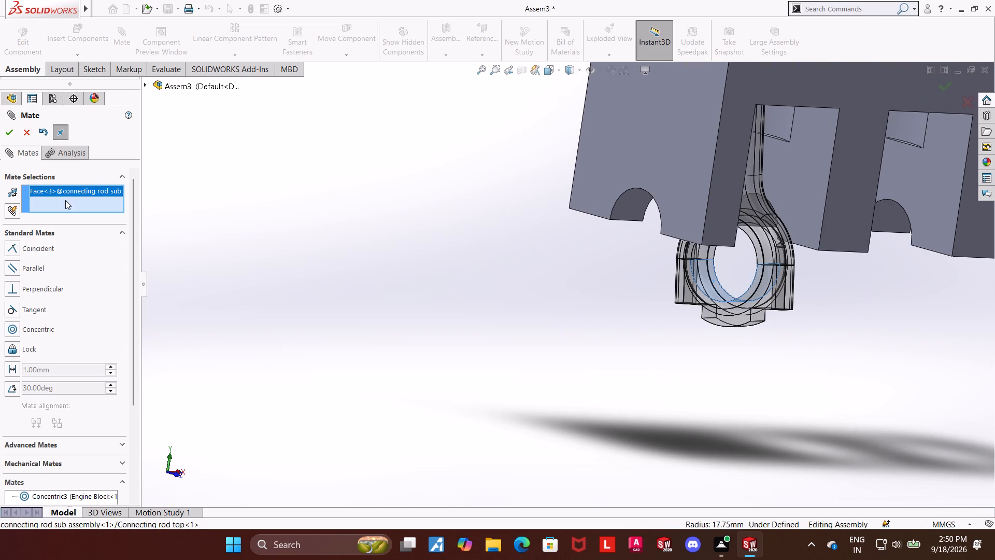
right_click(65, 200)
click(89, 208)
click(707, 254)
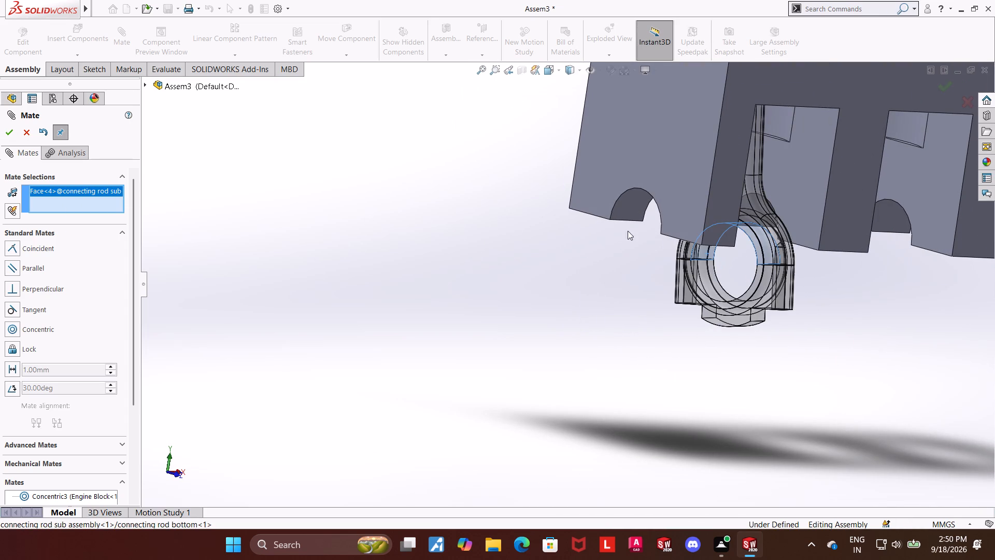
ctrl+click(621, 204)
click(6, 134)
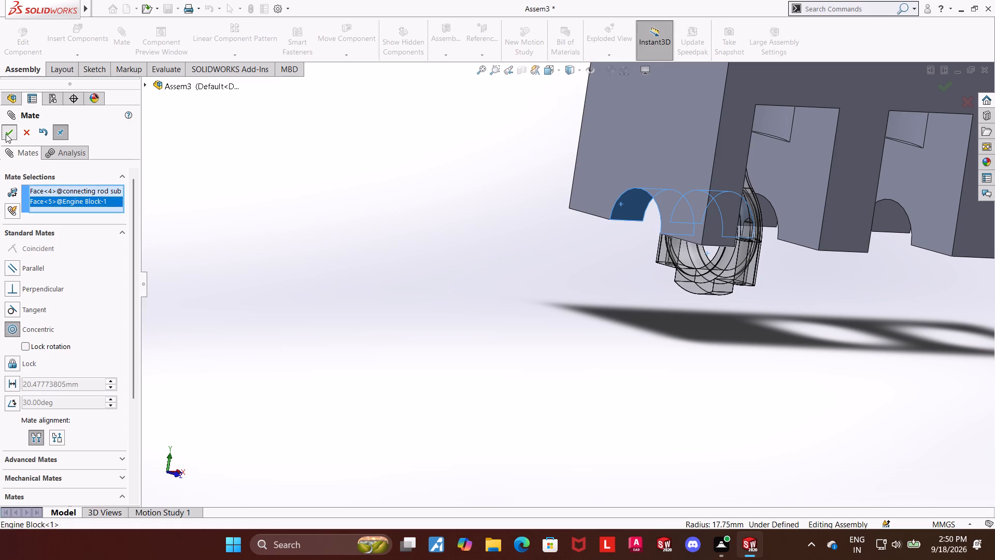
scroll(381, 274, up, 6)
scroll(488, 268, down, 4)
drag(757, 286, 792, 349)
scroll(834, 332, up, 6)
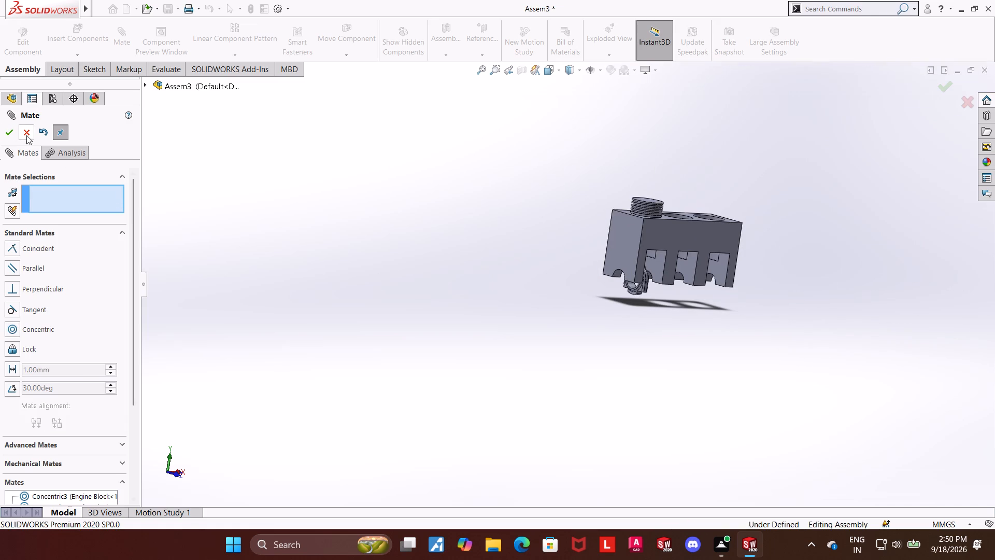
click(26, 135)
Check whether the connecting rod and piston can still move within the engine block, inspecting the fit from several angles.
scroll(621, 240, down, 8)
scroll(574, 379, up, 7)
middle_drag(597, 381, 558, 340)
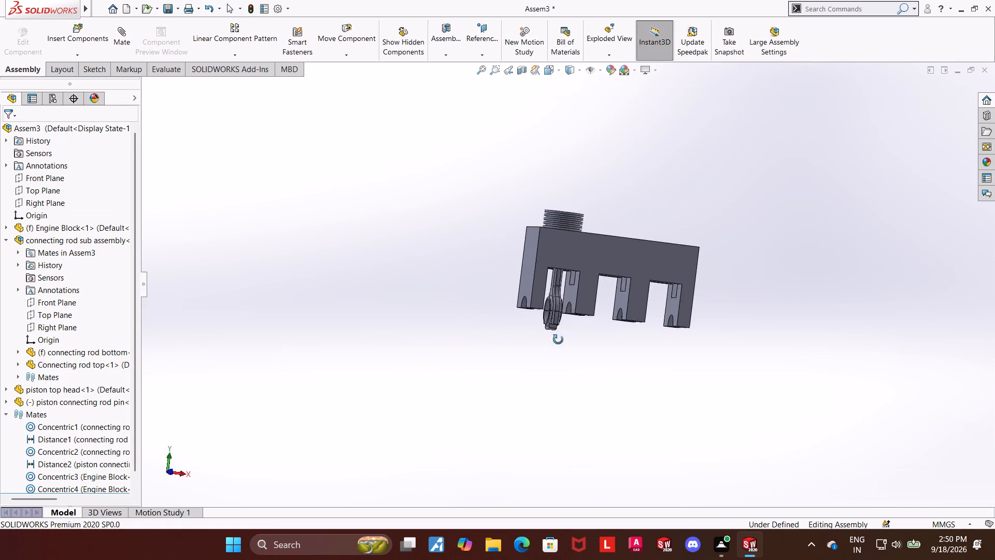
middle_drag(558, 340, 547, 321)
scroll(551, 278, down, 5)
middle_drag(589, 345, 609, 369)
drag(549, 374, 548, 385)
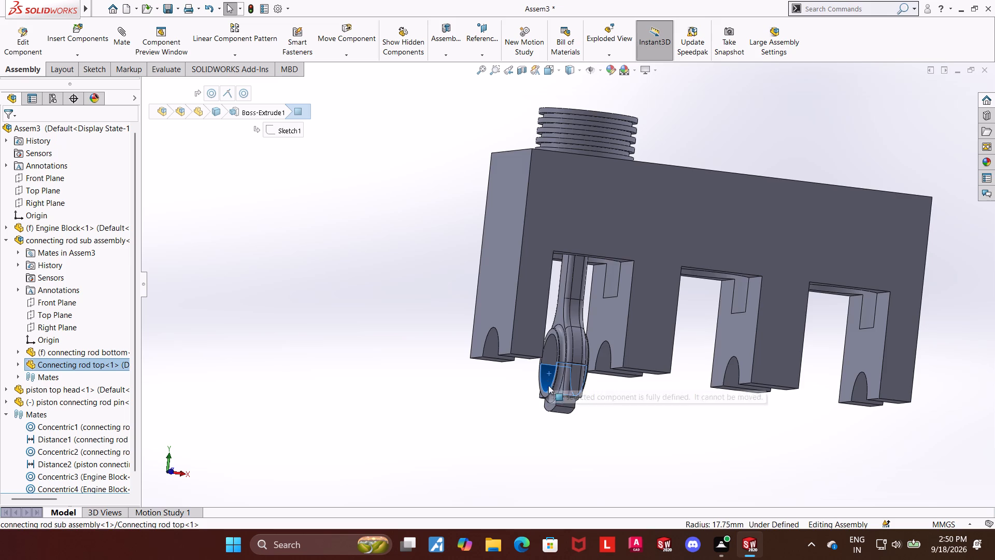
drag(548, 385, 557, 457)
scroll(559, 428, up, 6)
middle_drag(485, 251, 510, 305)
scroll(632, 215, down, 3)
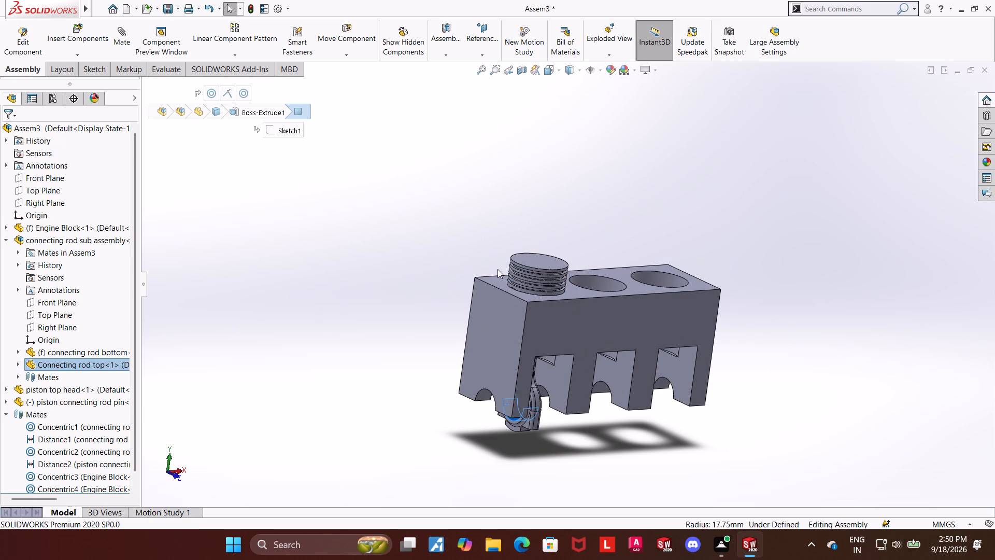
middle_drag(505, 274, 487, 312)
drag(521, 284, 511, 324)
click(365, 329)
scroll(24, 451, down, 4)
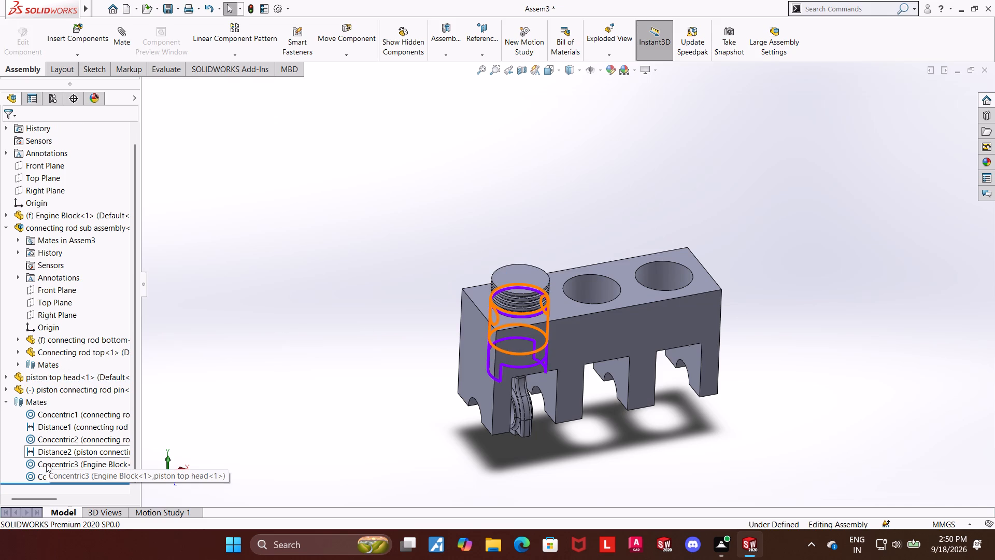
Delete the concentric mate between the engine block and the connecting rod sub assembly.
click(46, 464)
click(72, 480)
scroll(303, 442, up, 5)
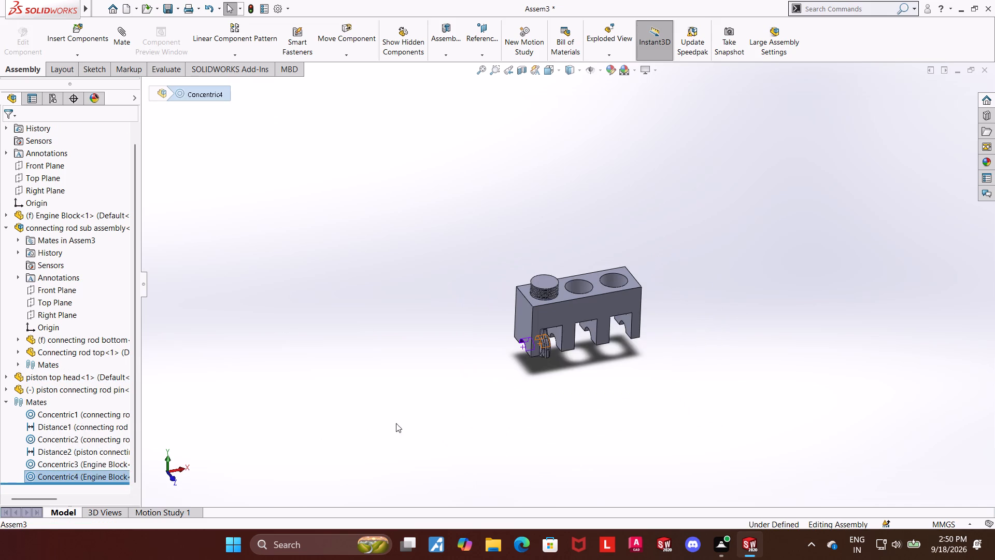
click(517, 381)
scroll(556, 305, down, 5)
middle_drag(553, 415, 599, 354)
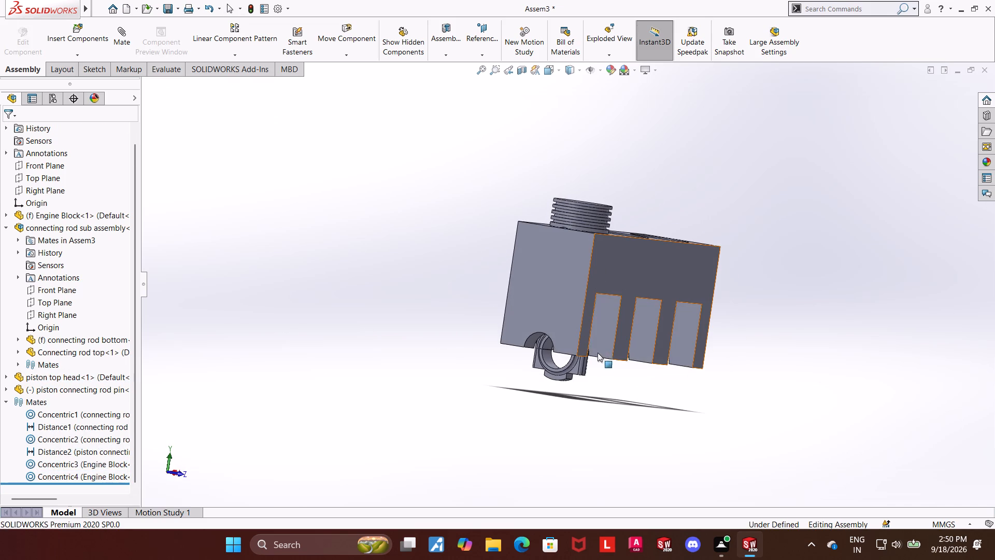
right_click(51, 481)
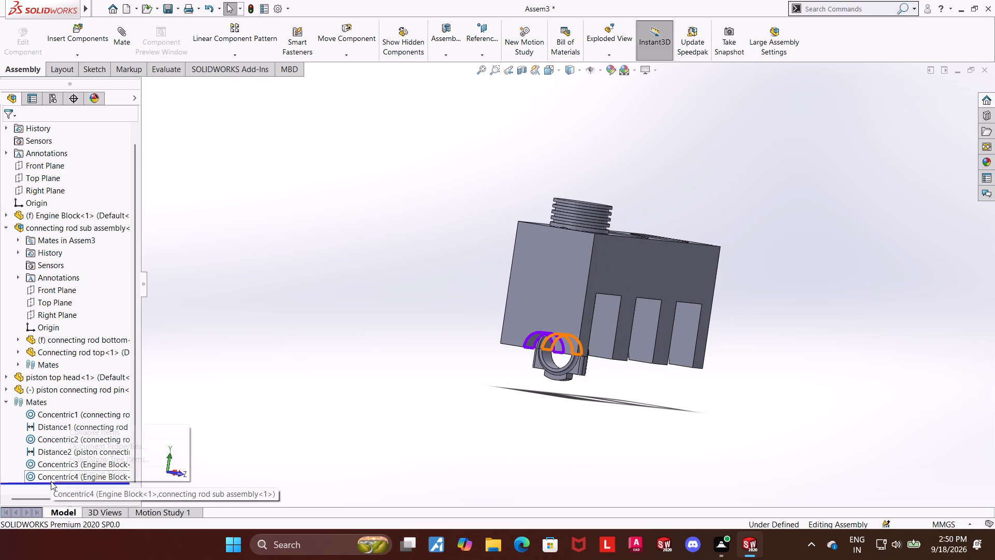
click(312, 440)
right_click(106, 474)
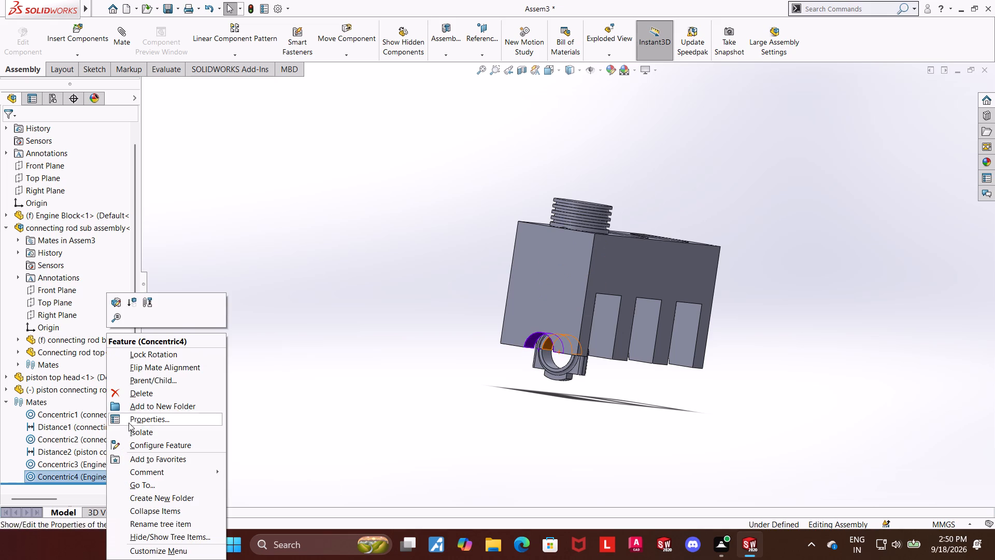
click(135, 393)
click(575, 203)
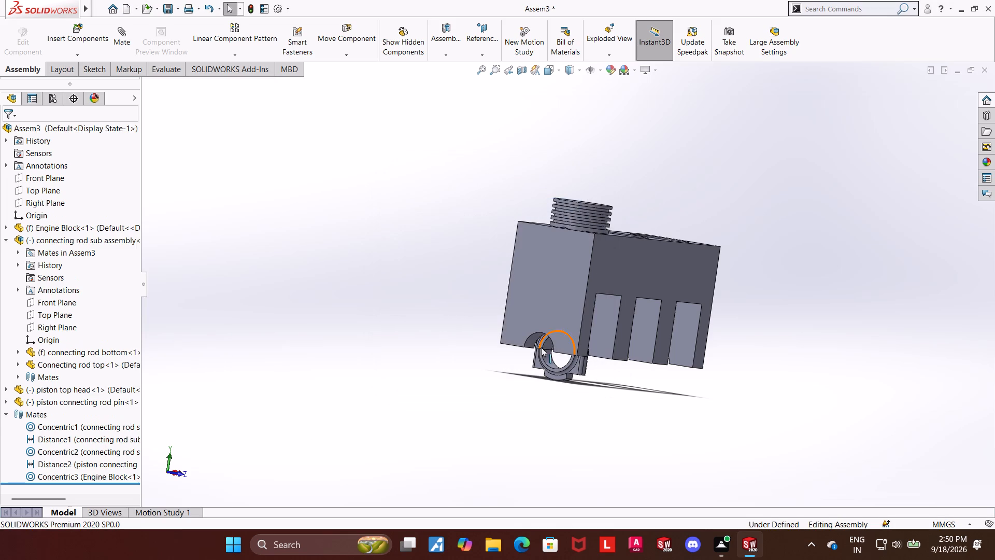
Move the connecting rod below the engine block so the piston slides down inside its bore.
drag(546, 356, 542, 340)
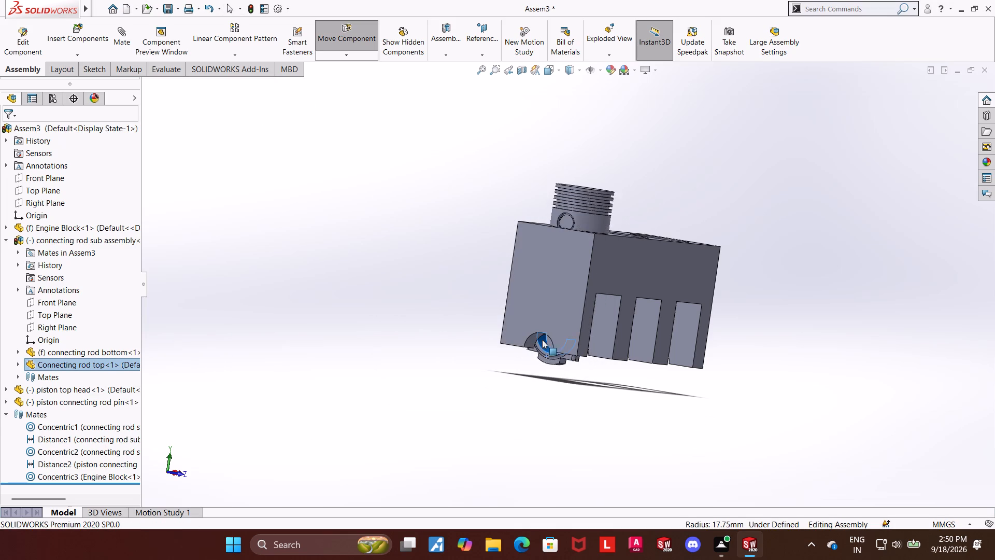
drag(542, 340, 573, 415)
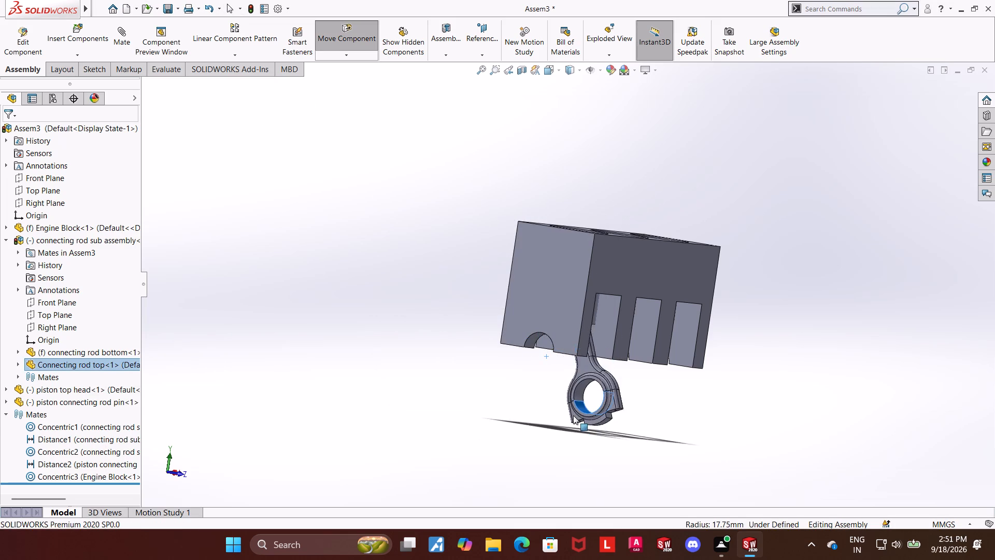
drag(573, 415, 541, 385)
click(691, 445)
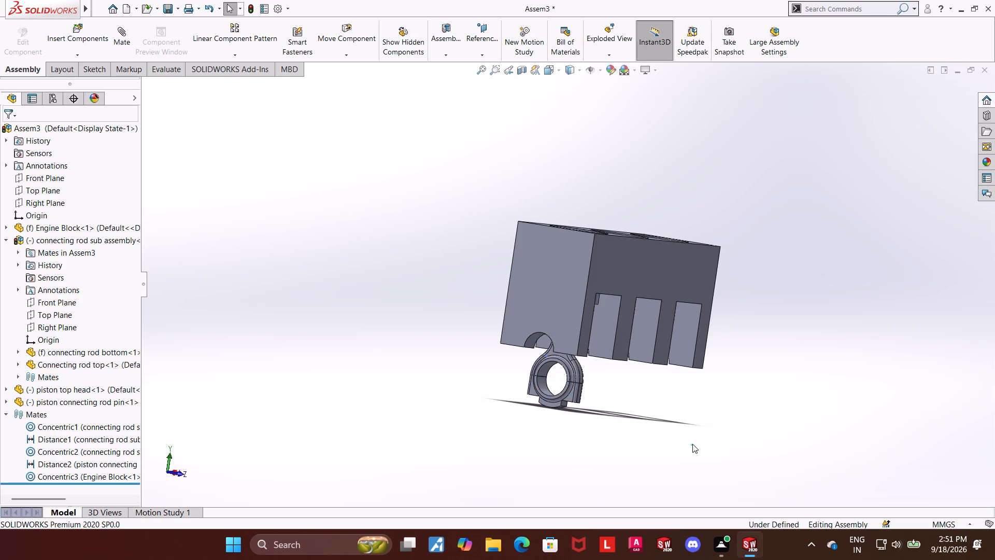
Examine the connecting rod's position beneath the engine block and the components and faces used by the existing mates.
middle_drag(655, 431, 615, 447)
scroll(551, 370, down, 2)
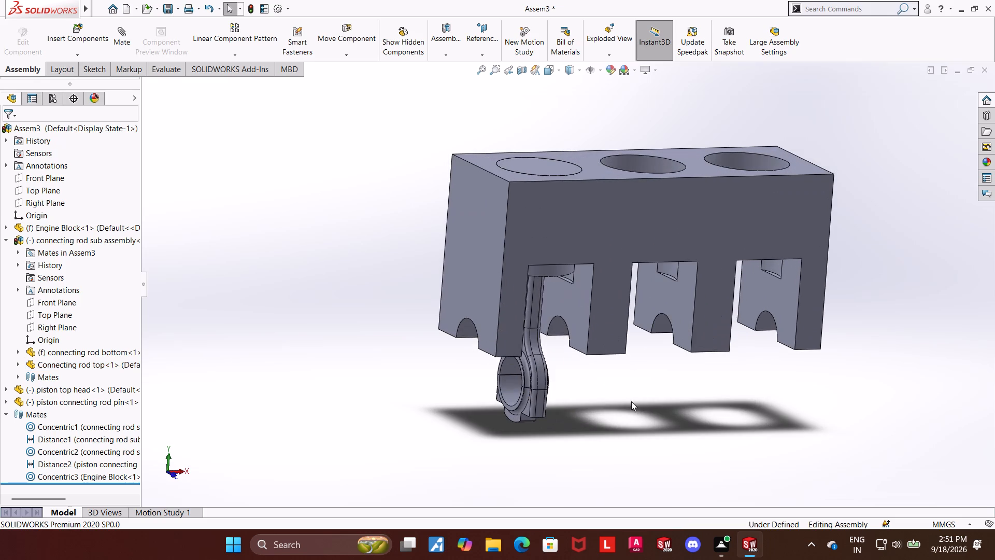
middle_drag(641, 397, 621, 383)
scroll(586, 371, down, 3)
middle_drag(582, 385, 587, 390)
scroll(586, 390, up, 6)
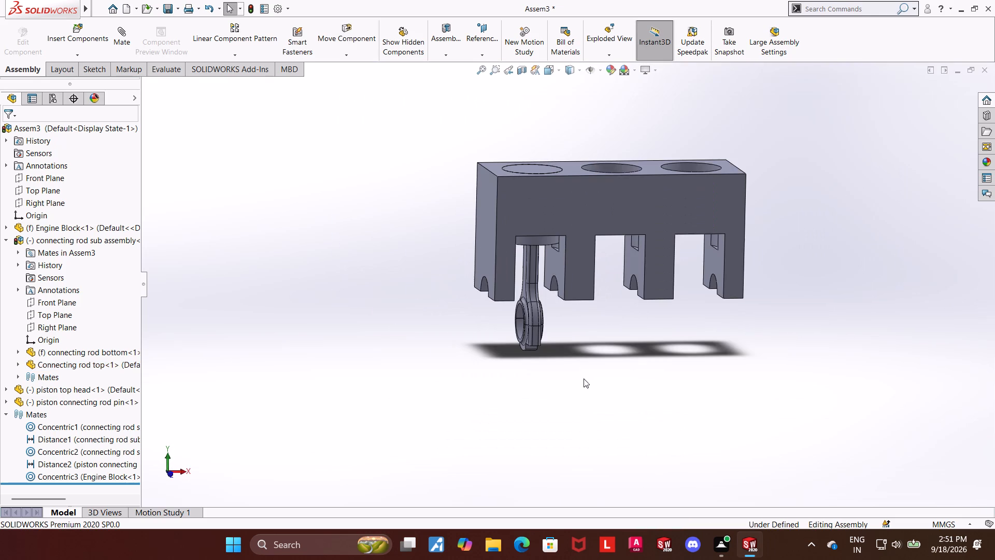
scroll(619, 334, down, 2)
scroll(68, 402, down, 1)
scroll(68, 402, up, 4)
scroll(63, 452, down, 2)
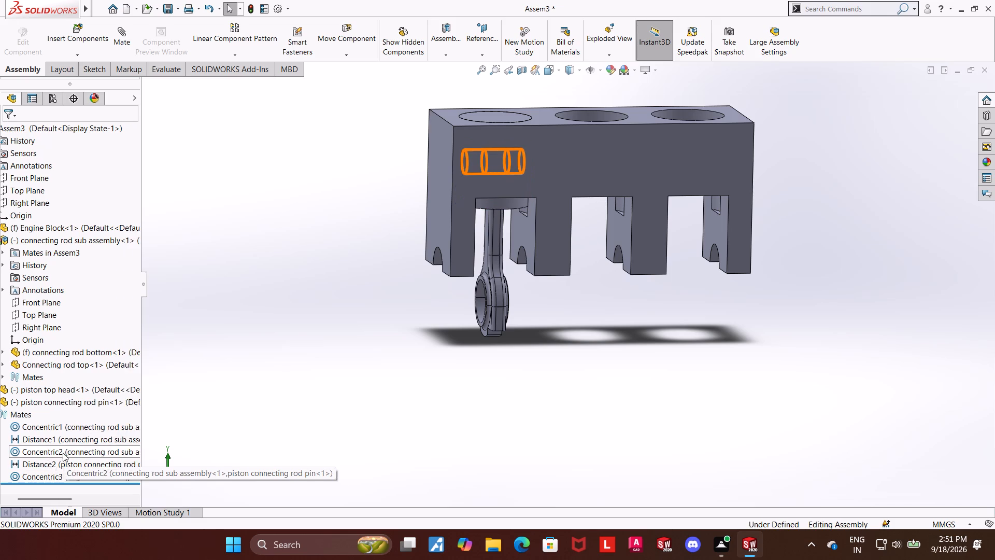
scroll(58, 450, up, 5)
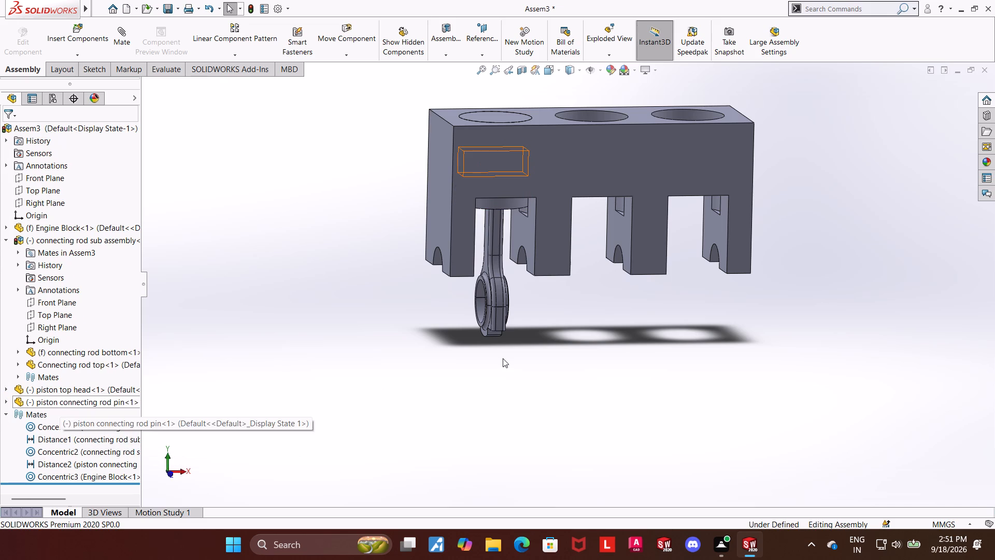
click(503, 358)
Swing the connecting rod and slide the piston along its bore, leaving the ringed piston head above the engine block.
middle_drag(504, 360, 519, 375)
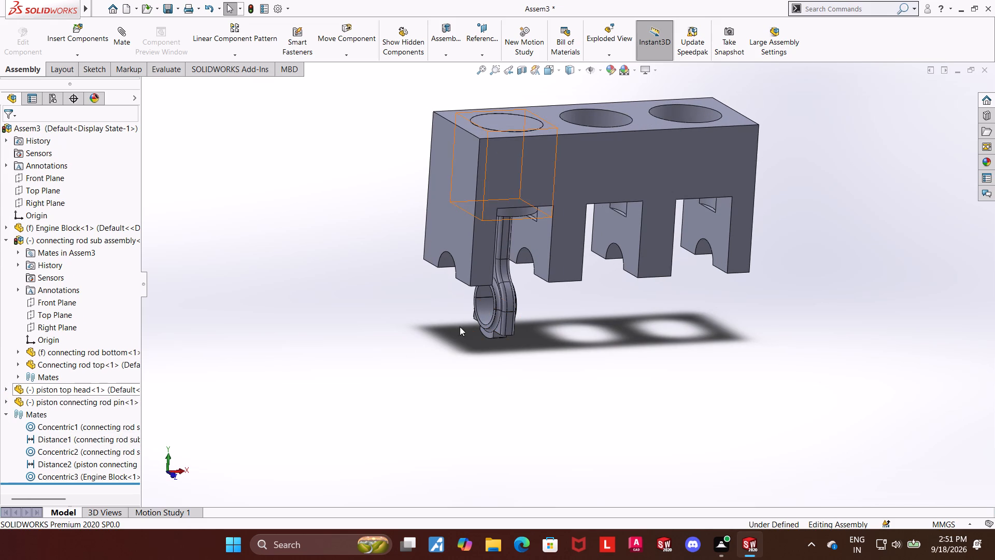
drag(489, 312, 537, 311)
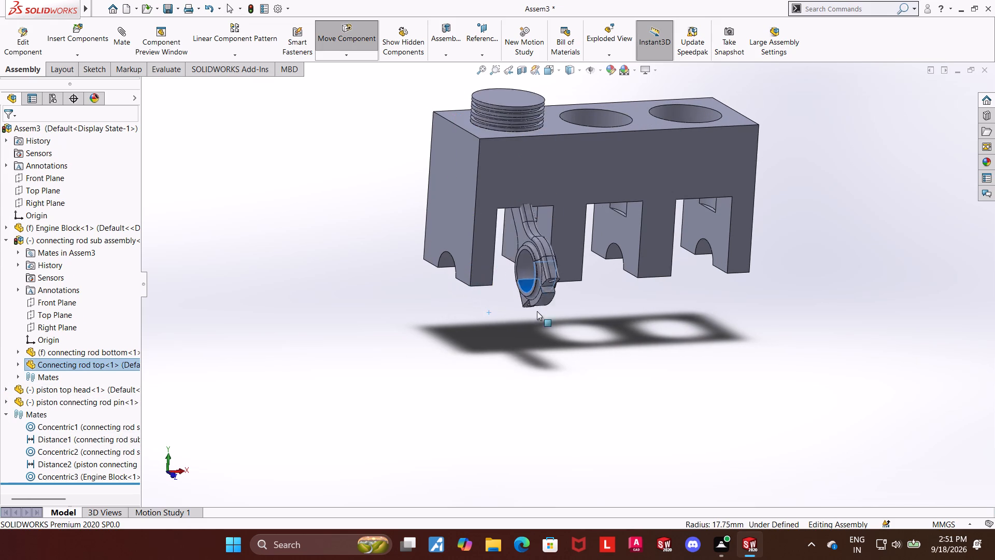
drag(537, 311, 503, 321)
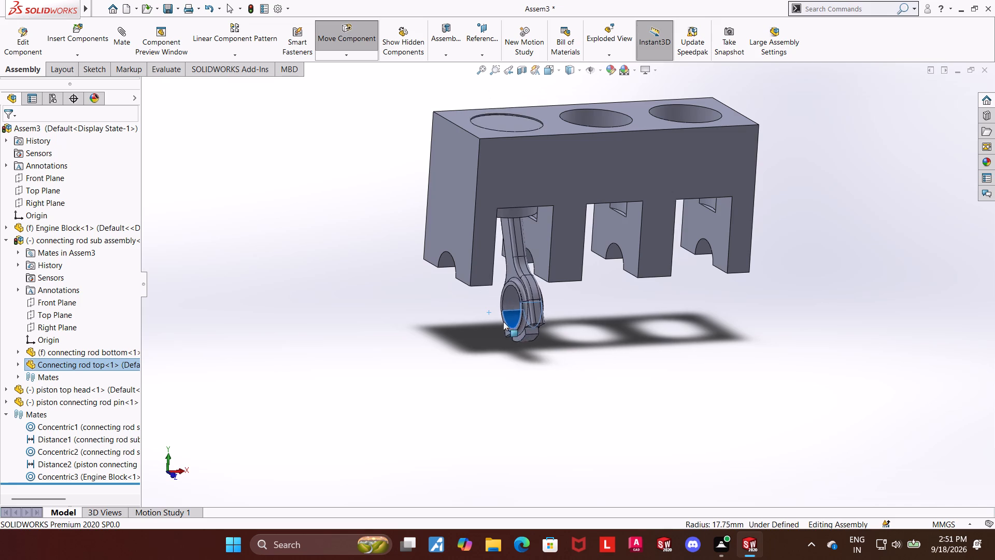
drag(503, 321, 504, 288)
click(623, 368)
scroll(594, 287, up, 4)
scroll(583, 240, down, 4)
drag(478, 339, 476, 351)
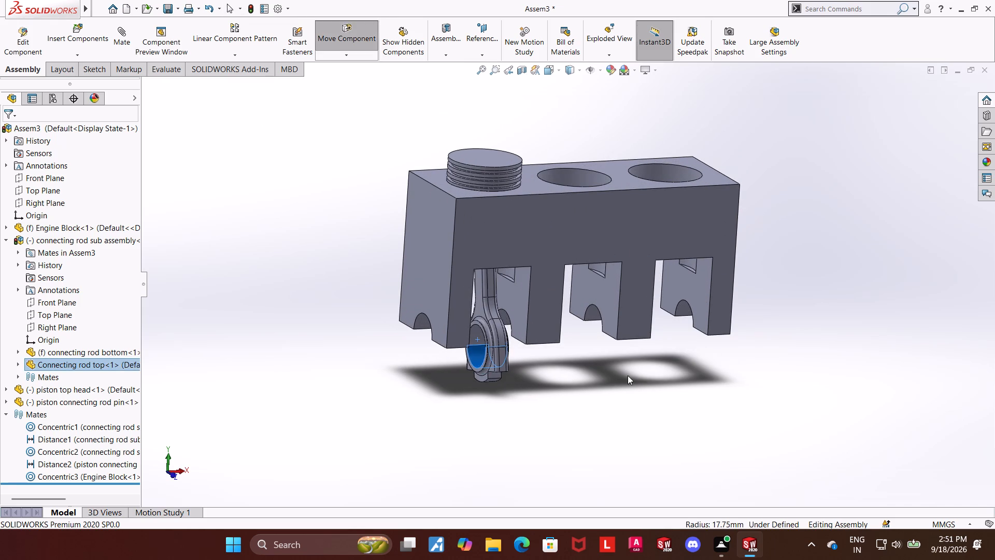
click(628, 375)
scroll(607, 373, up, 1)
middle_drag(603, 375, 585, 362)
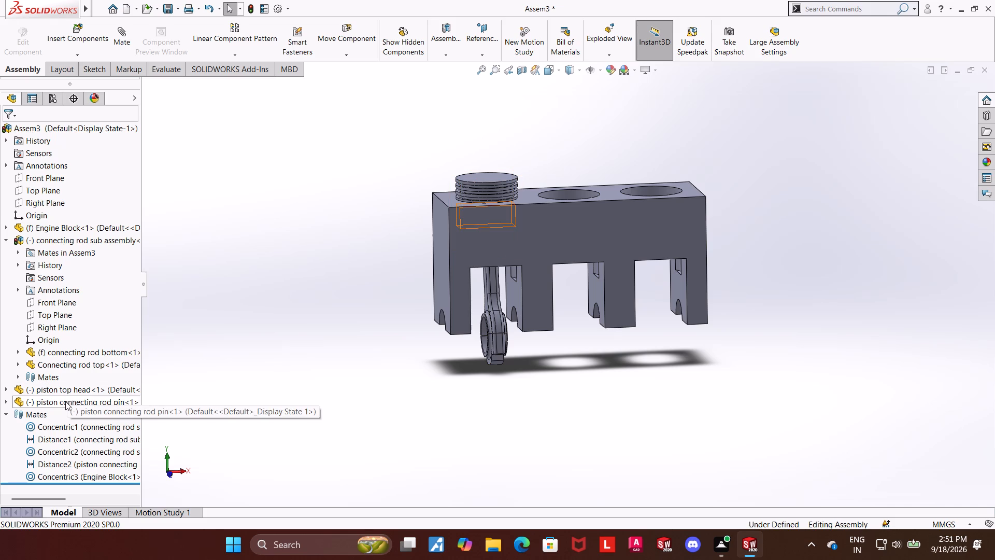
Insert a second connecting rod sub assembly in the space beside and below the engine block.
click(86, 34)
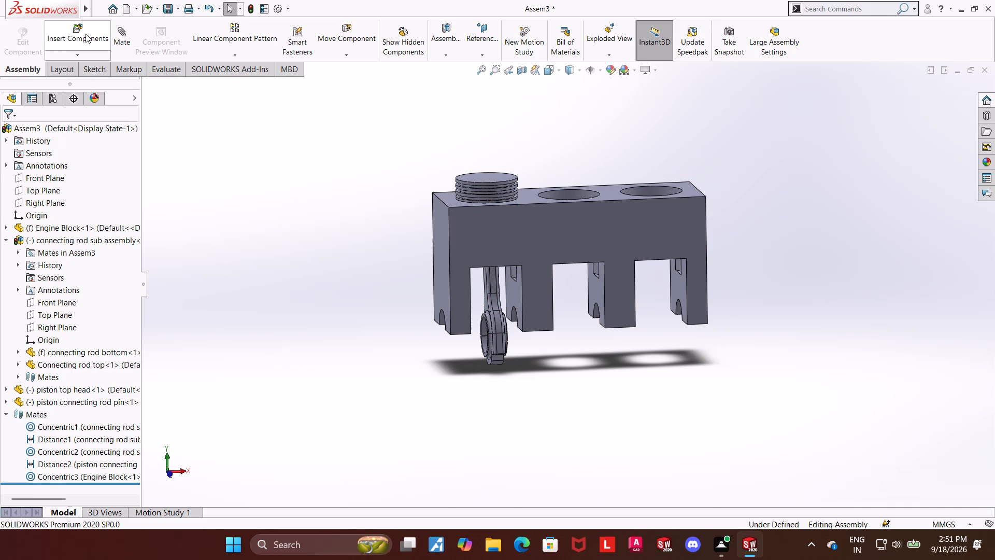
click(44, 286)
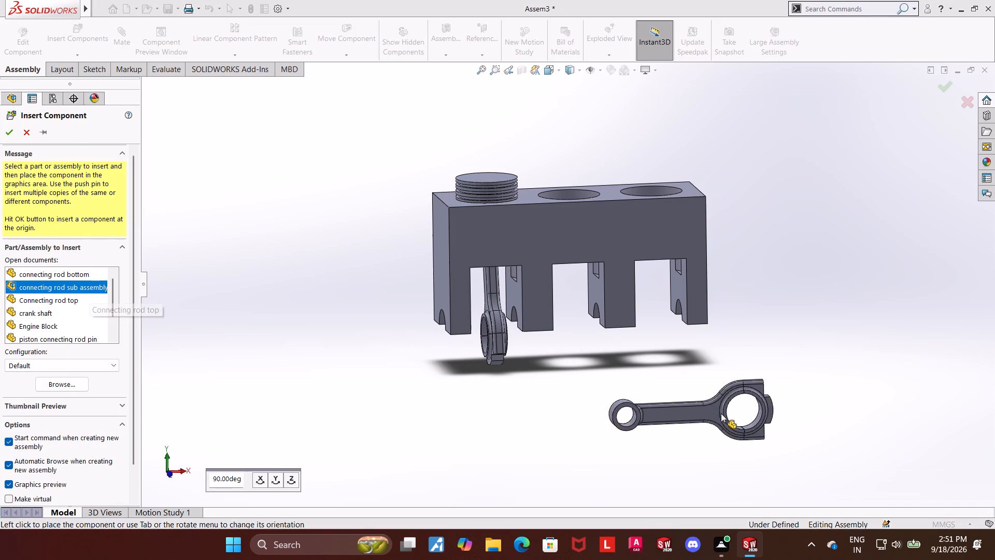
click(727, 383)
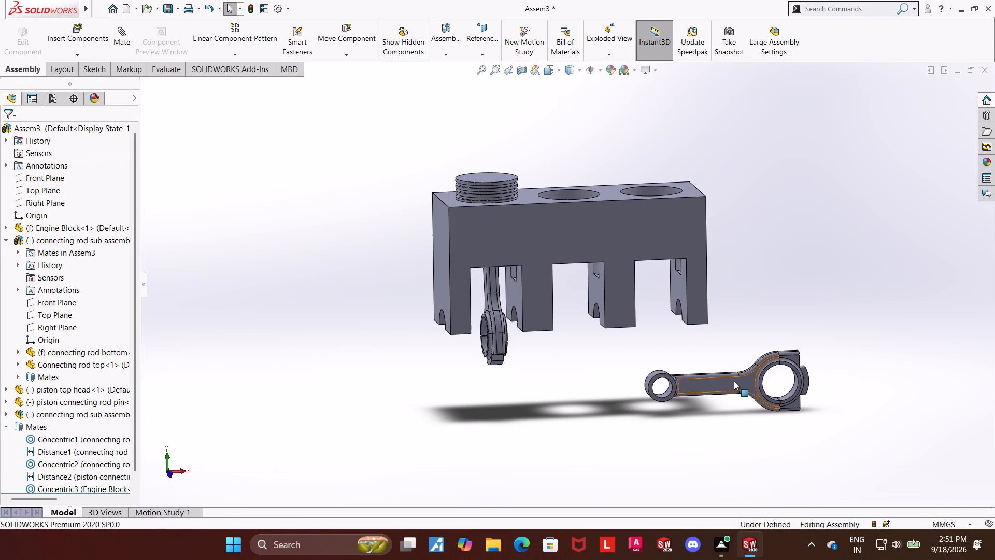
Rotate the new connecting rod upright using Move with Triad, small end up and facing the same way as the first rod.
click(740, 386)
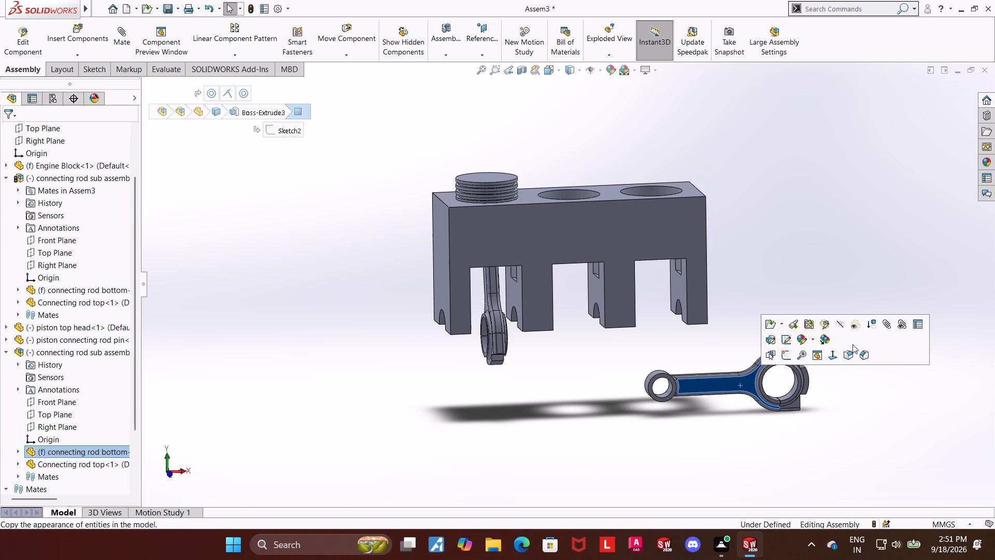
right_click(777, 434)
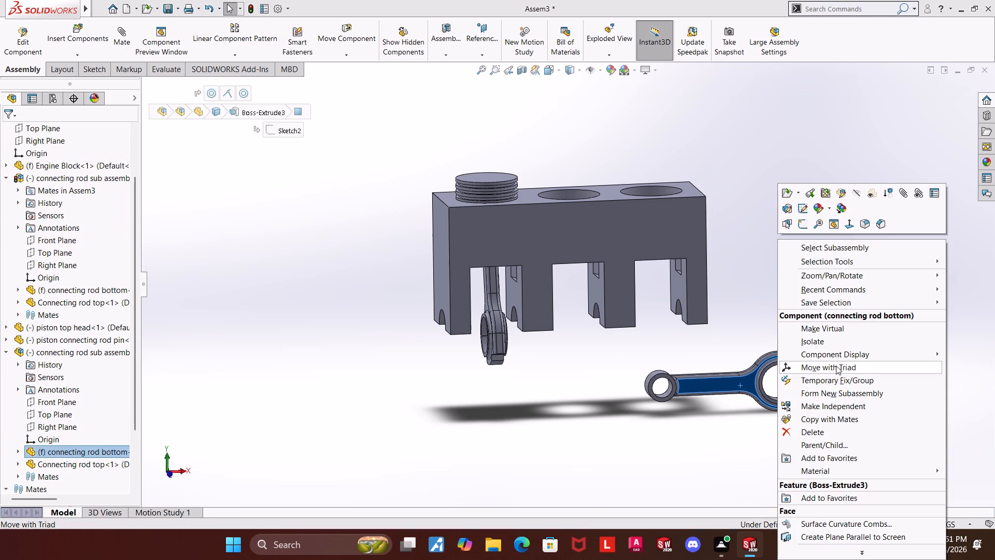
click(836, 366)
drag(685, 329, 609, 462)
middle_drag(894, 434, 925, 432)
middle_drag(870, 382, 814, 403)
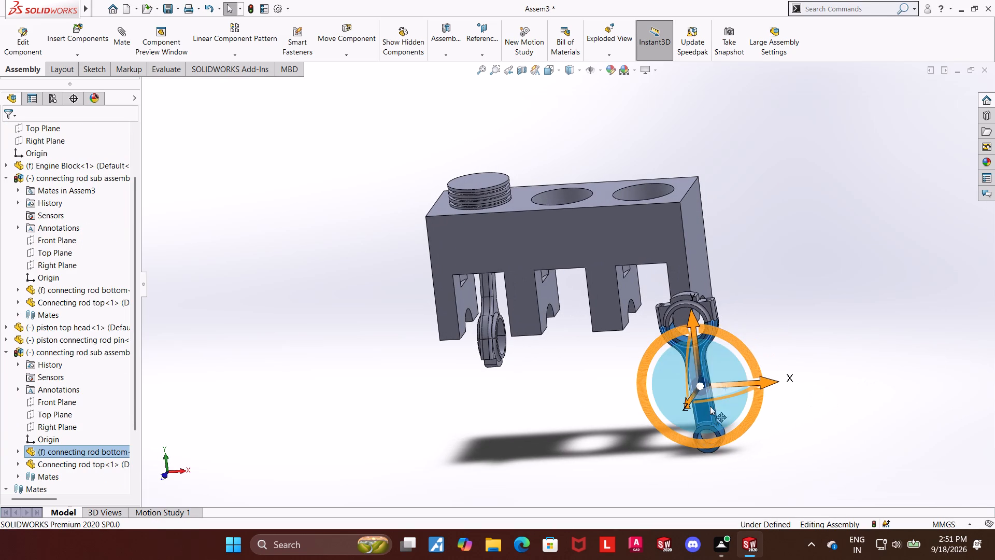
drag(717, 399, 787, 371)
drag(687, 359, 686, 559)
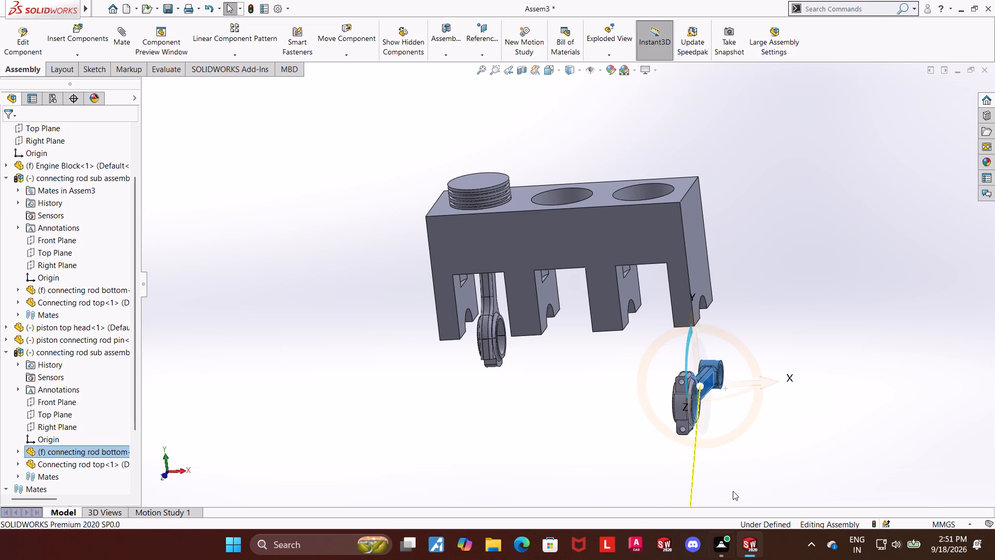
drag(685, 354, 682, 510)
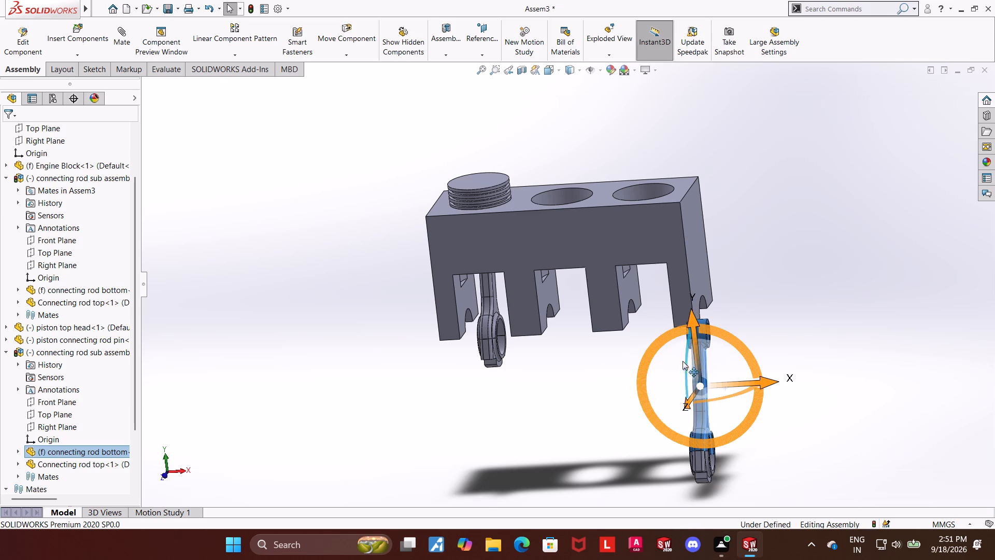
drag(686, 360, 685, 423)
click(877, 319)
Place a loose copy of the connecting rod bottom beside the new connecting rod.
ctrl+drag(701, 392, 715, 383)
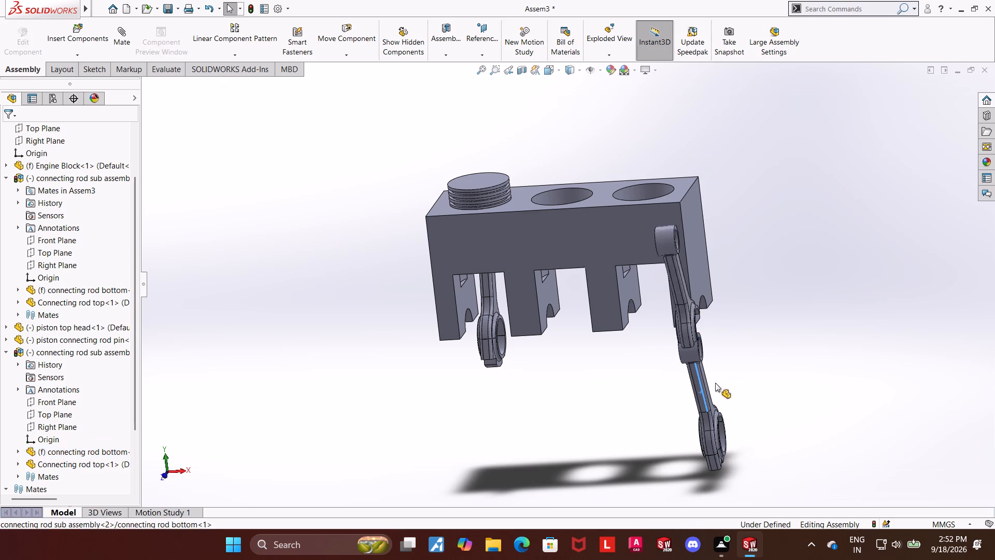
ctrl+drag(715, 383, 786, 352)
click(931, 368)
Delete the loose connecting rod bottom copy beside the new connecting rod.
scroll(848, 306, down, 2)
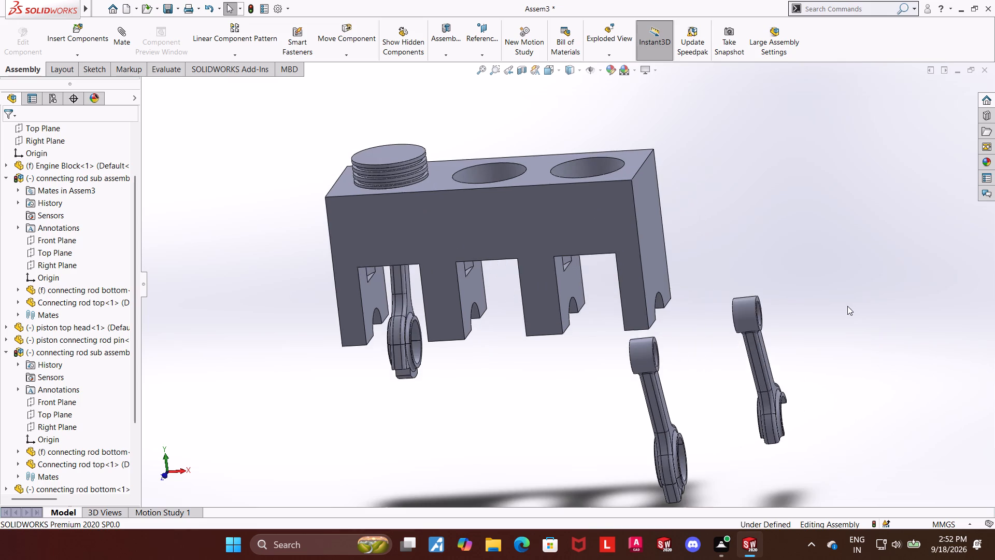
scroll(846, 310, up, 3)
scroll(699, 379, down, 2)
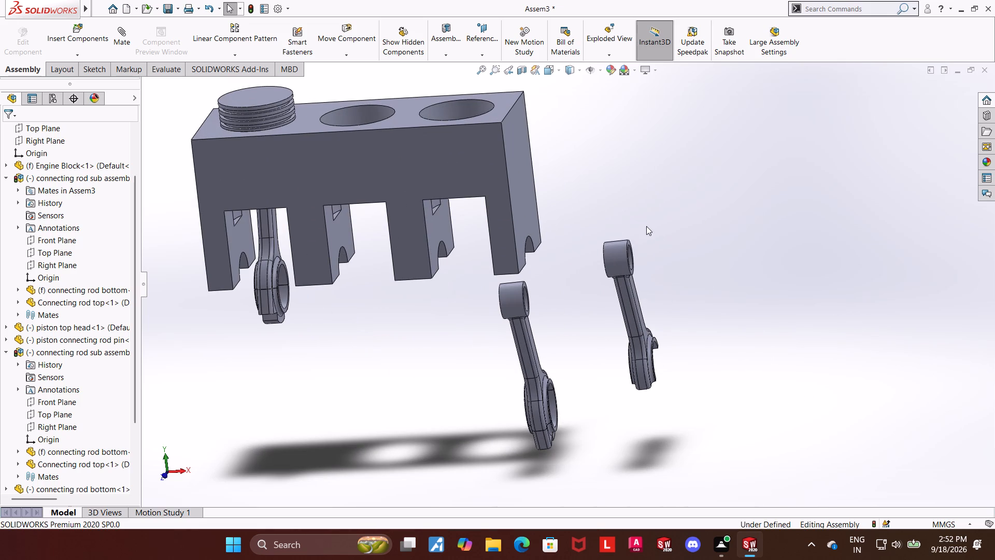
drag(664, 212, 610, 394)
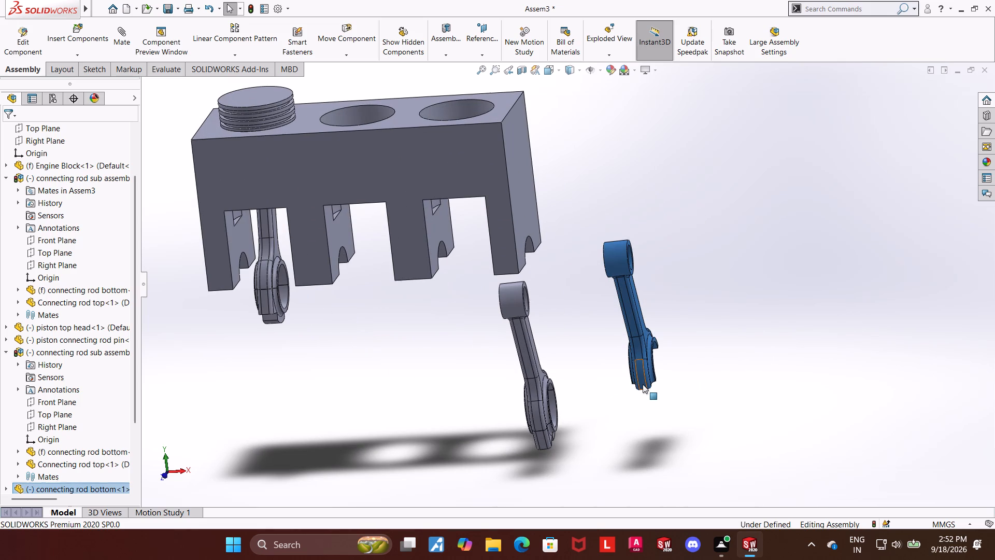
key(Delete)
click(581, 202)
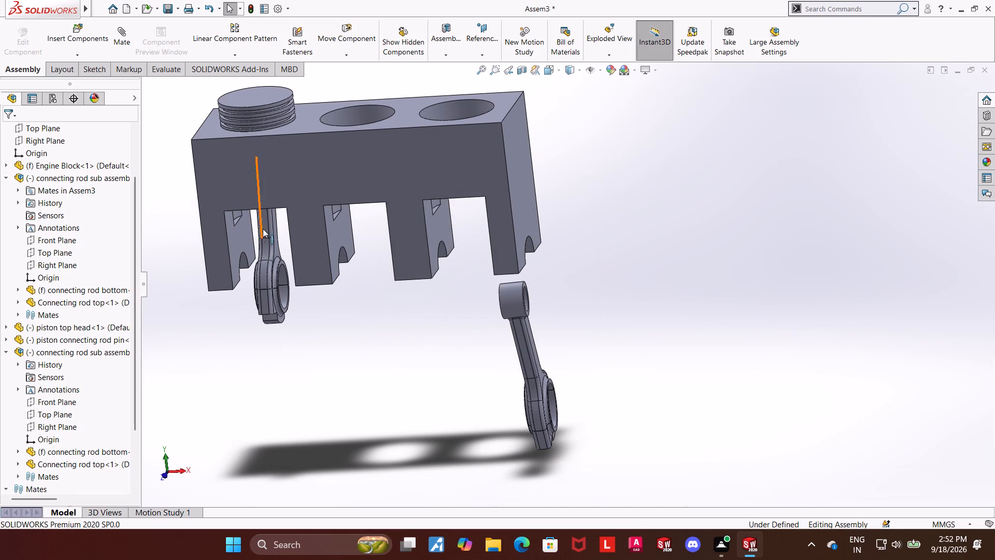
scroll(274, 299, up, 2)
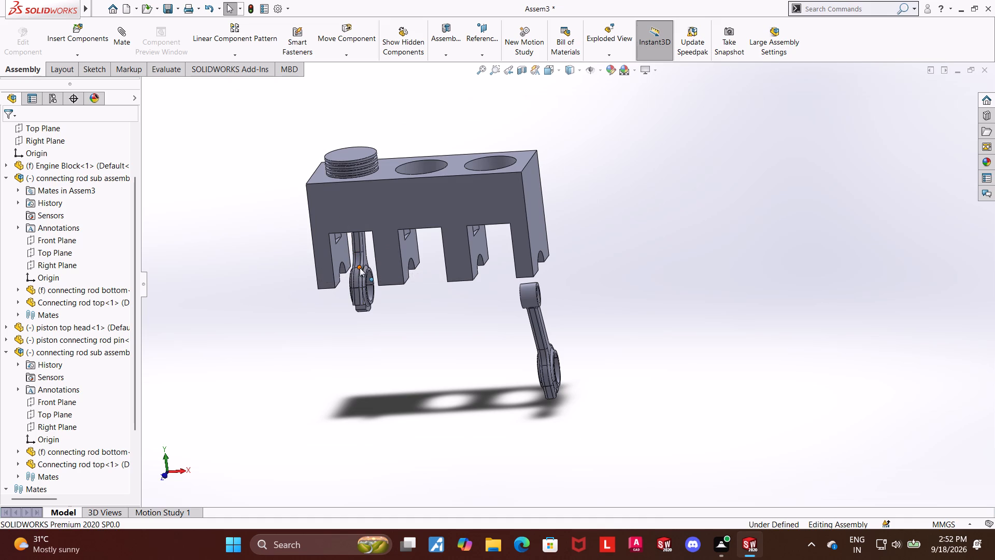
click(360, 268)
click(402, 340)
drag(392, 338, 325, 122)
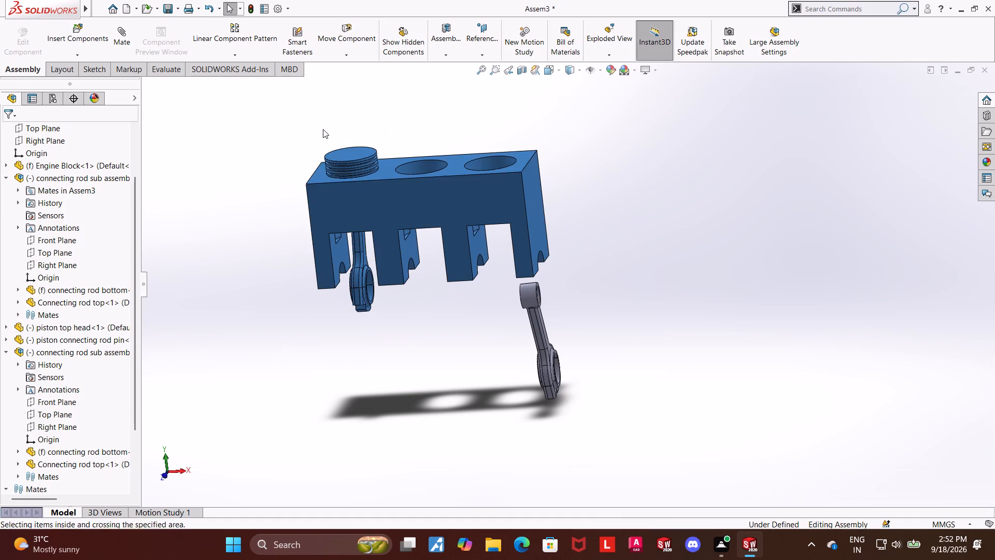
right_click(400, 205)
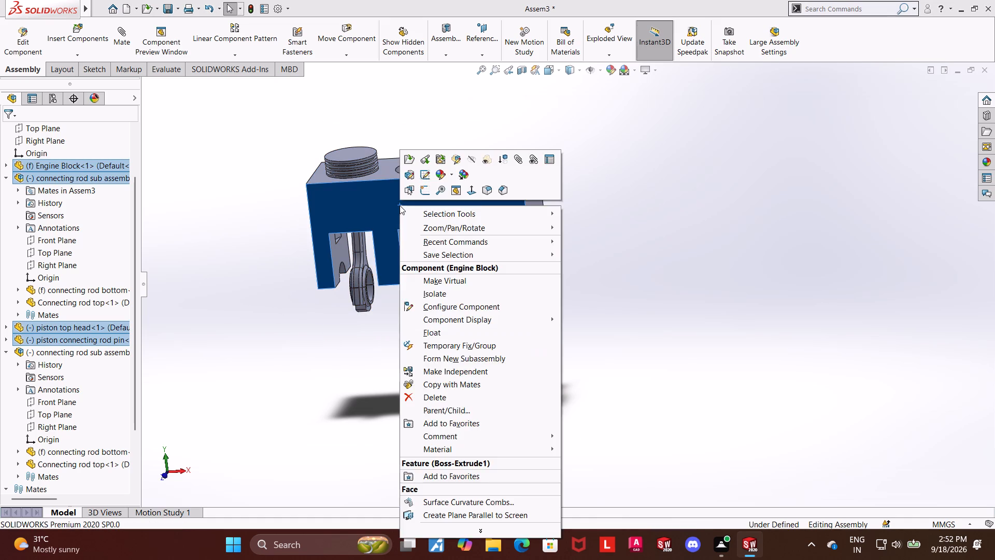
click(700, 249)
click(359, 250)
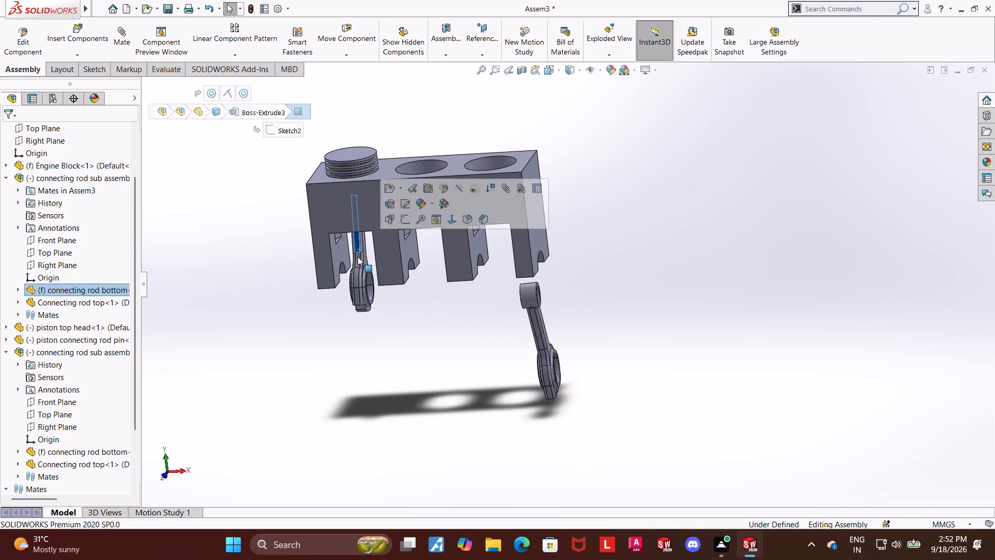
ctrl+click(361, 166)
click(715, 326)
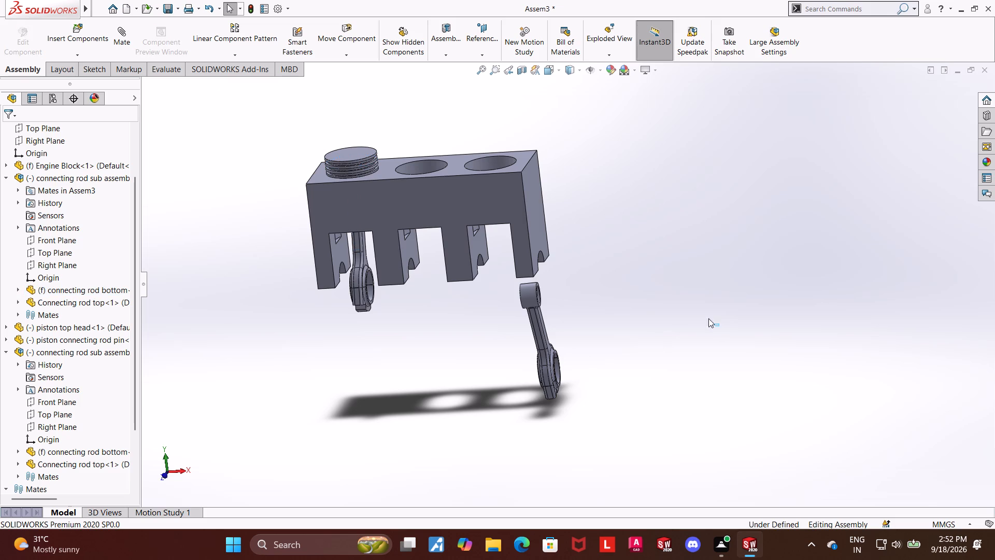
Insert a second piston top head beside the engine block, near the new connecting rod.
scroll(559, 284, down, 4)
scroll(557, 310, up, 2)
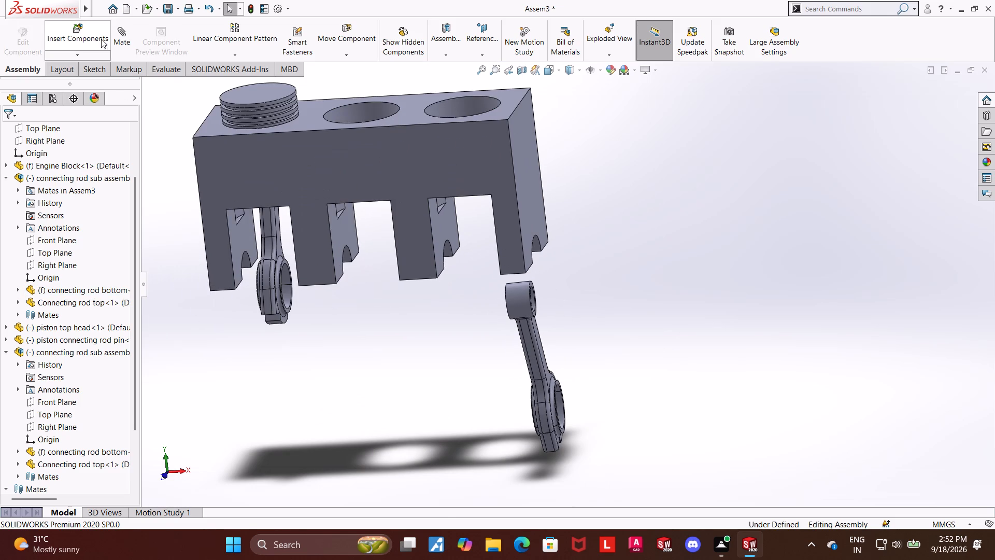
click(88, 36)
scroll(48, 323, down, 4)
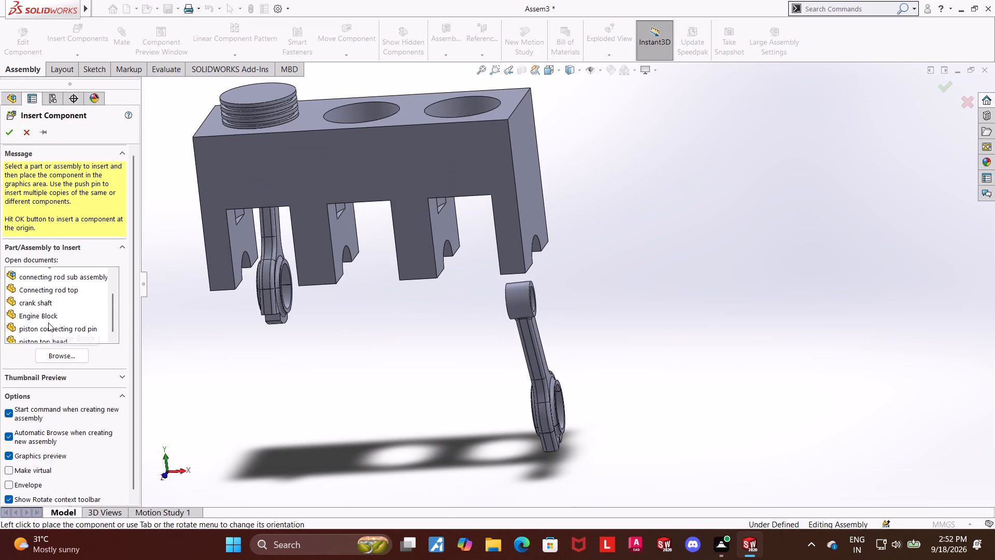
scroll(48, 323, down, 1)
click(49, 326)
click(639, 254)
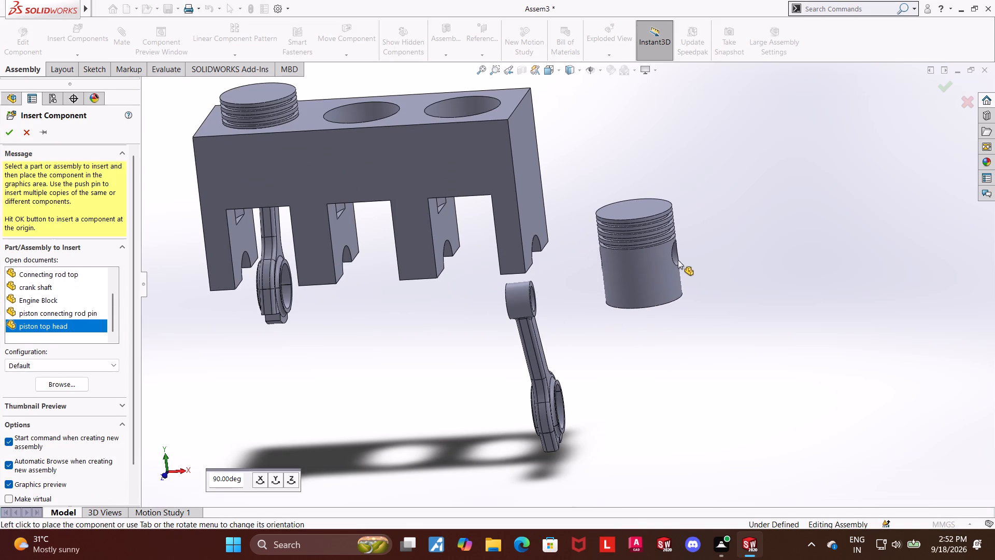
click(673, 255)
Add a concentric mate between the new piston's pin hole and the bore of the new connecting rod's small end.
middle_drag(772, 271, 742, 298)
drag(759, 348, 759, 343)
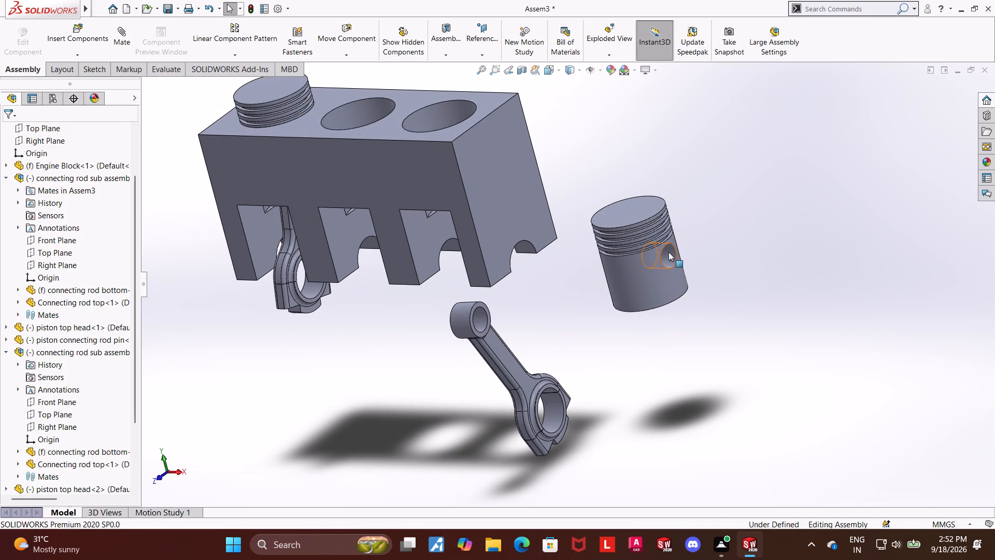
click(668, 253)
ctrl+click(479, 320)
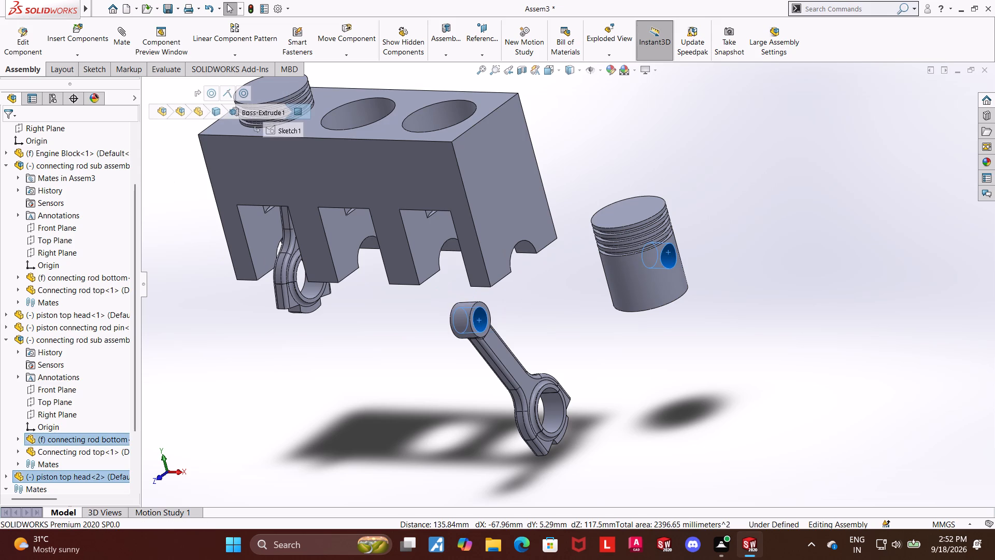
click(119, 42)
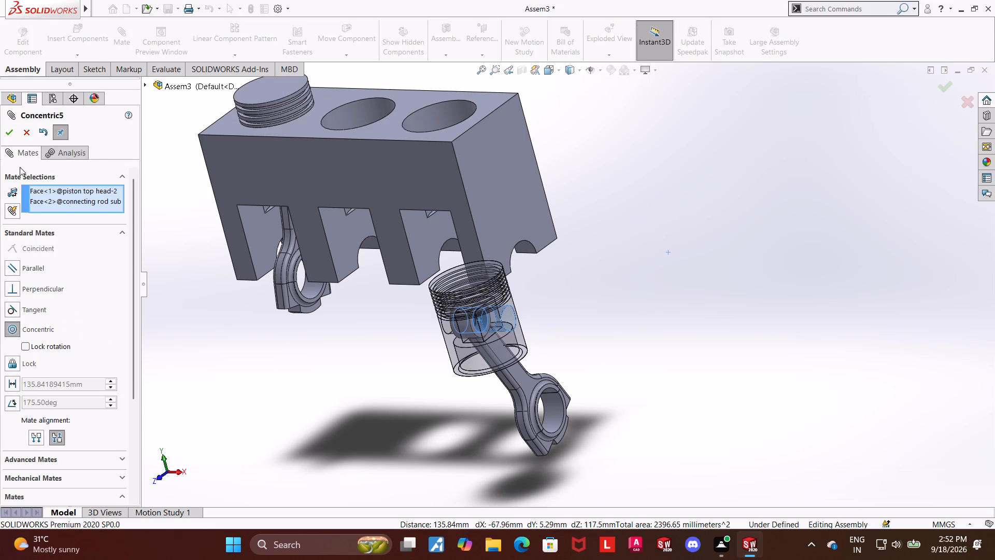
click(11, 130)
Add a 0.5 mm distance mate between the piston's inner boss face and the side face of the connecting rod's small end.
drag(487, 343, 642, 311)
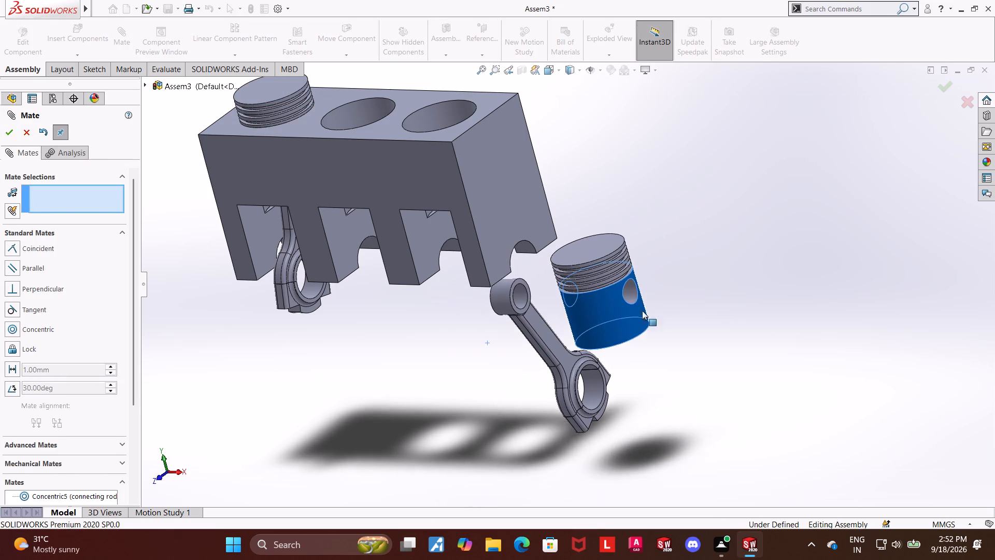
drag(642, 311, 656, 309)
click(795, 318)
middle_drag(729, 329, 766, 176)
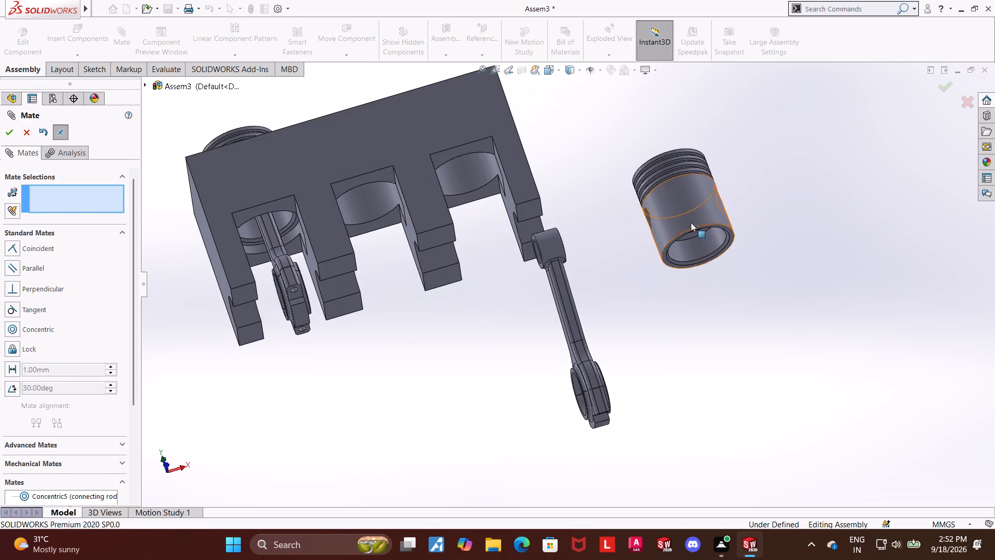
scroll(691, 221, down, 3)
middle_drag(792, 333, 804, 234)
click(677, 257)
middle_drag(859, 317, 832, 340)
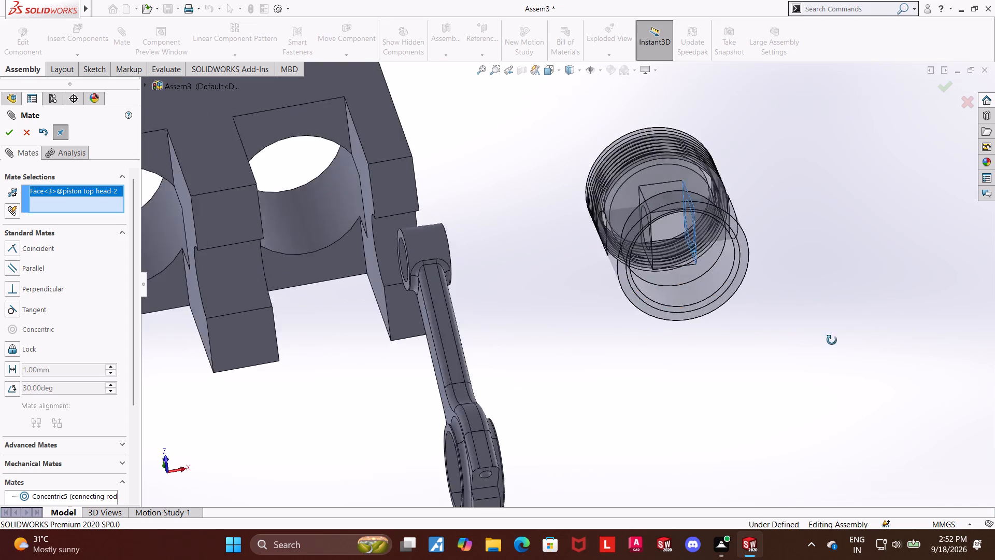
middle_drag(832, 340, 787, 392)
ctrl+click(382, 314)
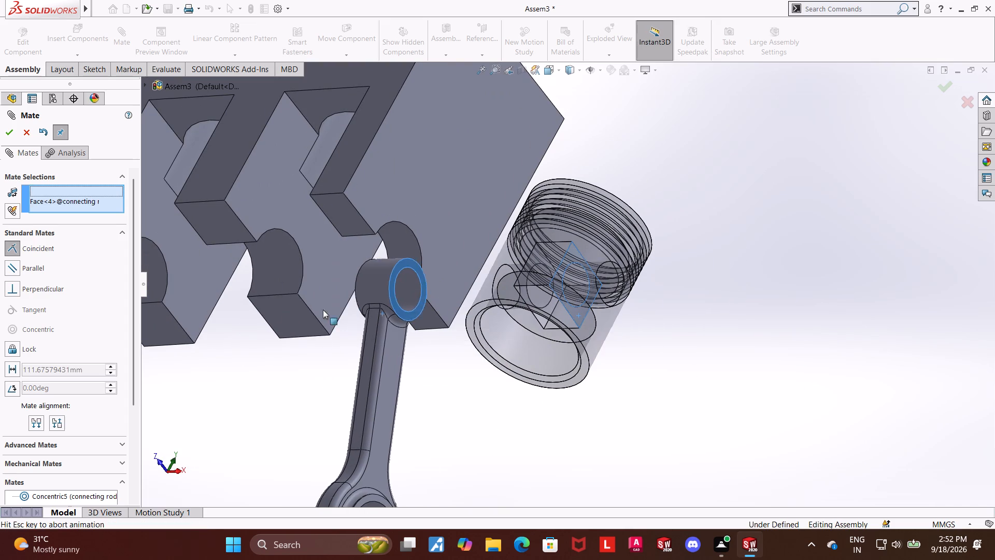
click(12, 368)
text(0.5)
key(Return)
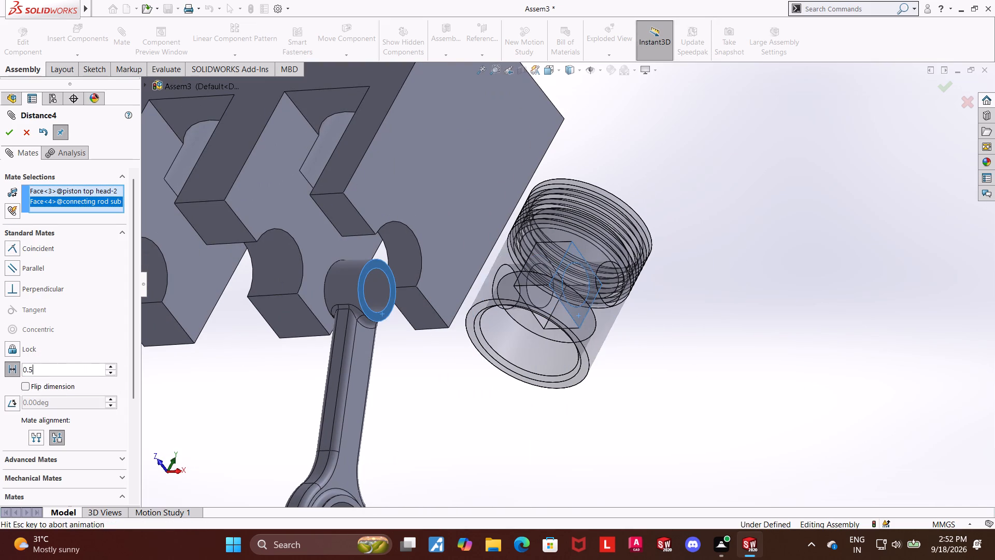
click(10, 136)
Move the new piston and connecting rod set clear of the engine block and finish mating.
scroll(457, 354, up, 5)
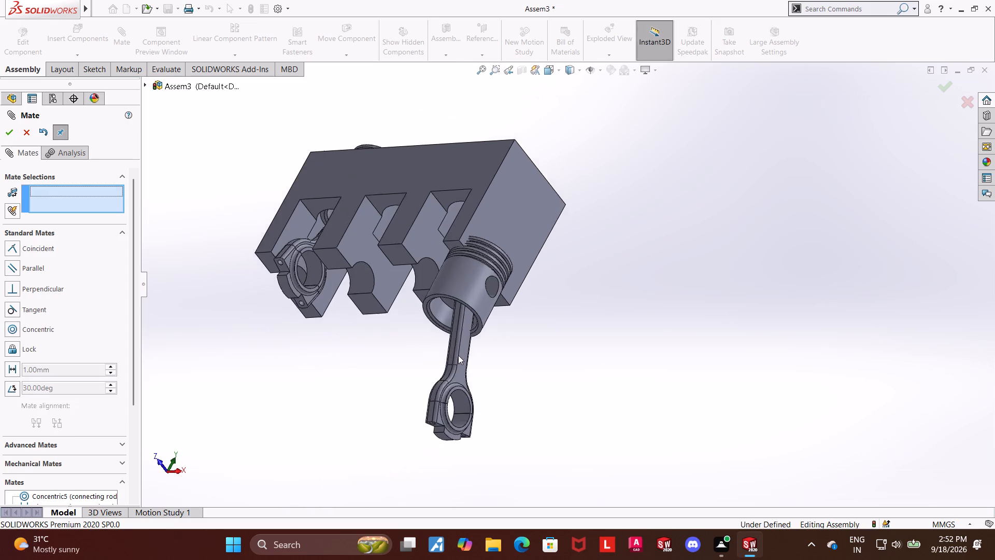
drag(483, 338, 670, 343)
click(721, 330)
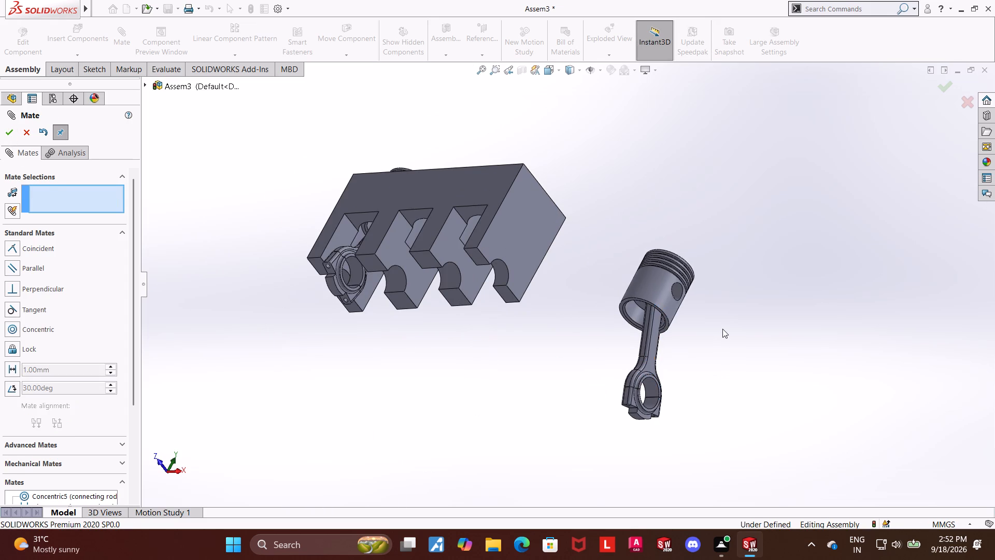
click(27, 138)
Insert a second piston connecting rod pin beside the new piston.
click(83, 31)
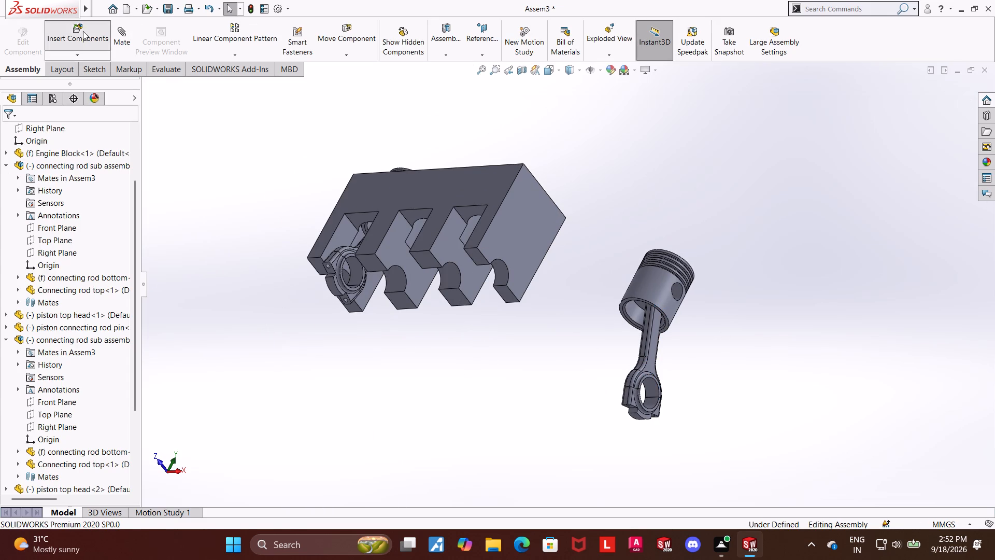
scroll(37, 323, down, 2)
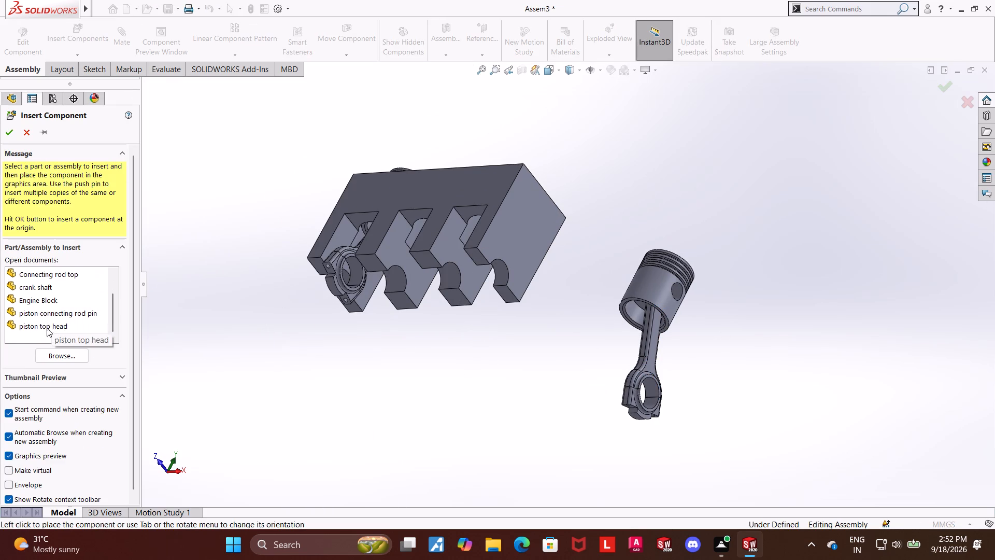
scroll(47, 328, up, 2)
scroll(47, 330, down, 3)
click(61, 311)
click(748, 274)
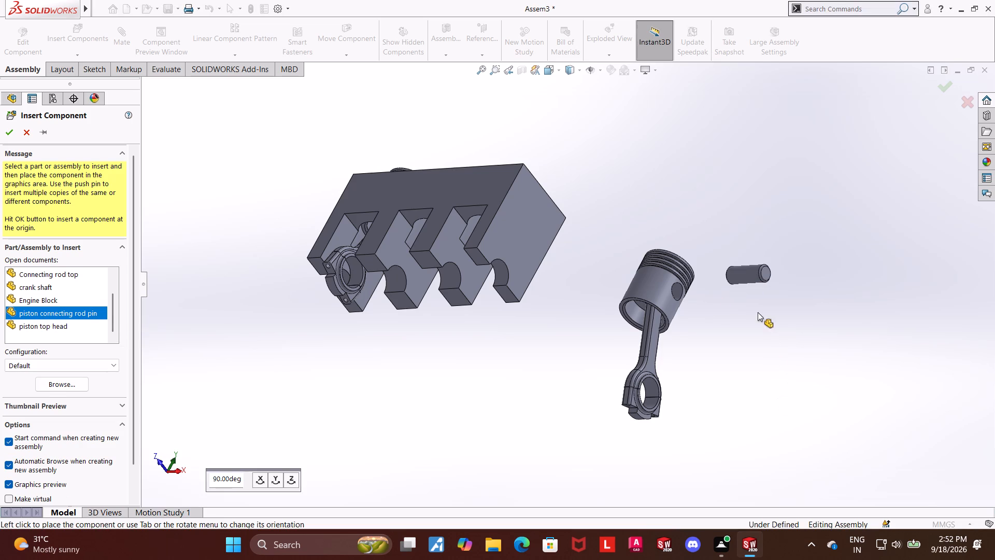
Add a concentric mate between the new pin's cylindrical face and the bore of the connecting rod's small end inside the piston.
scroll(742, 282, down, 5)
click(730, 271)
scroll(769, 320, up, 1)
middle_drag(767, 323, 714, 385)
scroll(451, 376, down, 5)
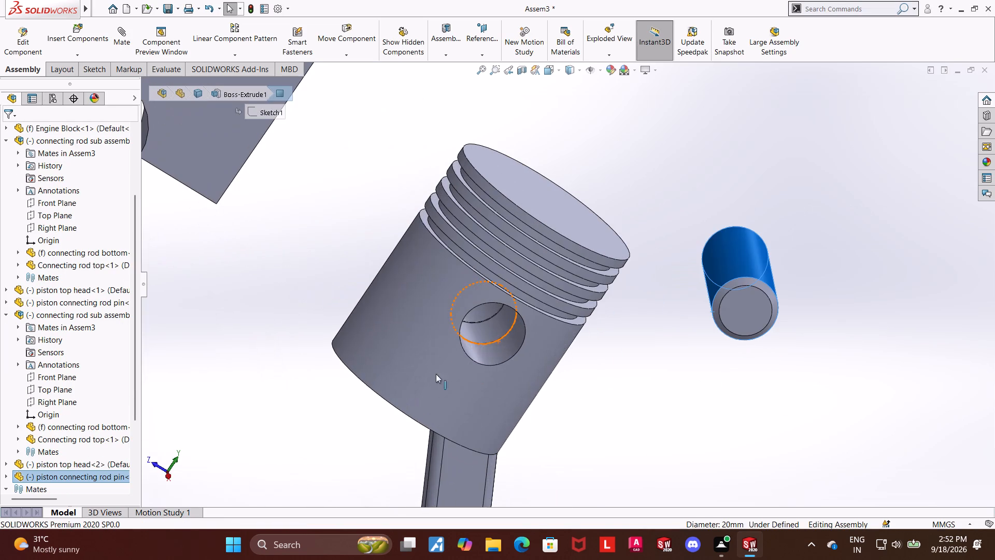
ctrl+click(491, 328)
click(98, 41)
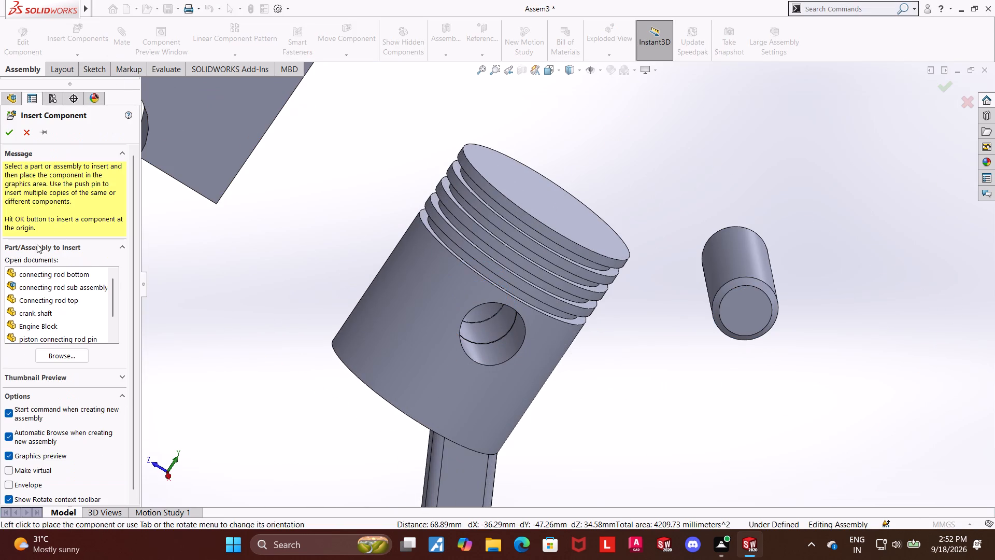
click(29, 127)
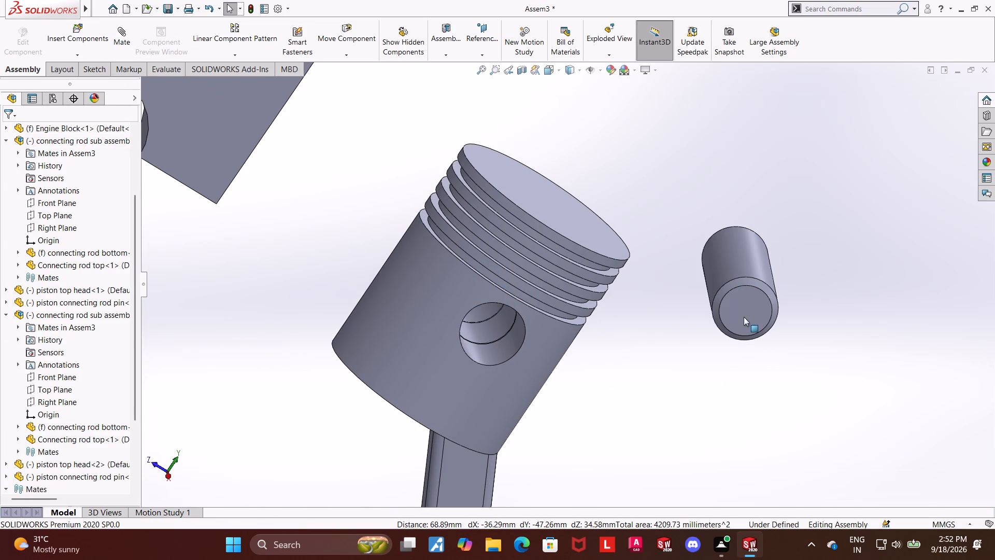
click(746, 255)
ctrl+click(501, 323)
click(127, 37)
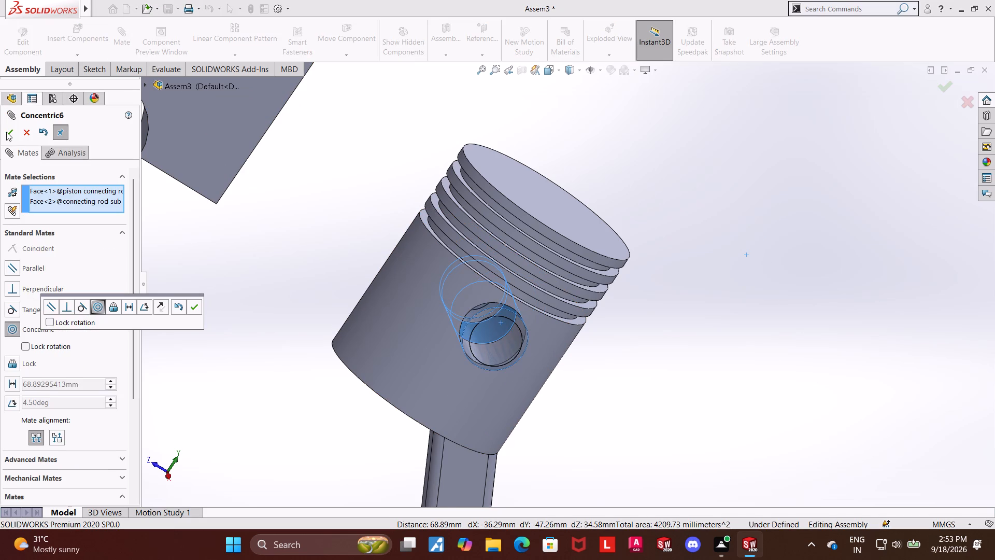
click(7, 131)
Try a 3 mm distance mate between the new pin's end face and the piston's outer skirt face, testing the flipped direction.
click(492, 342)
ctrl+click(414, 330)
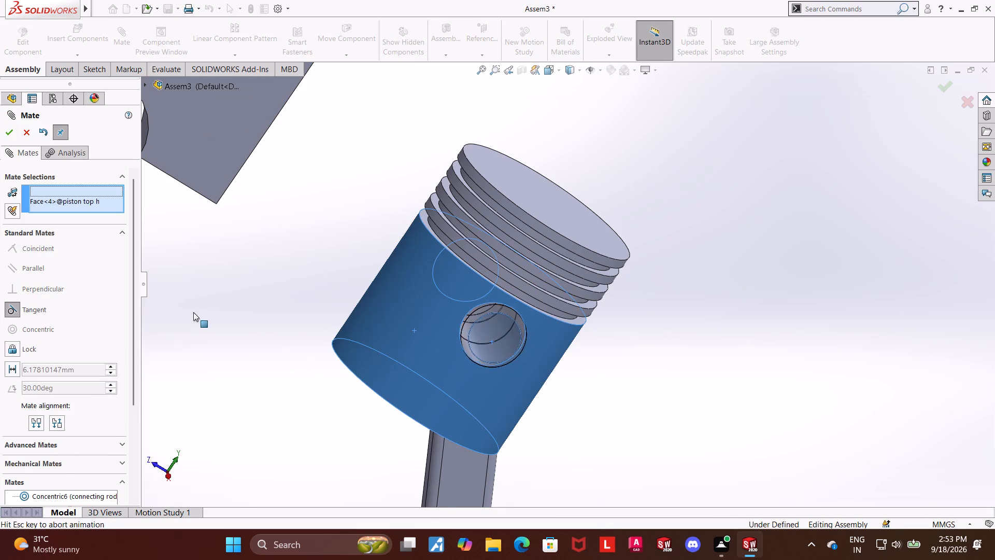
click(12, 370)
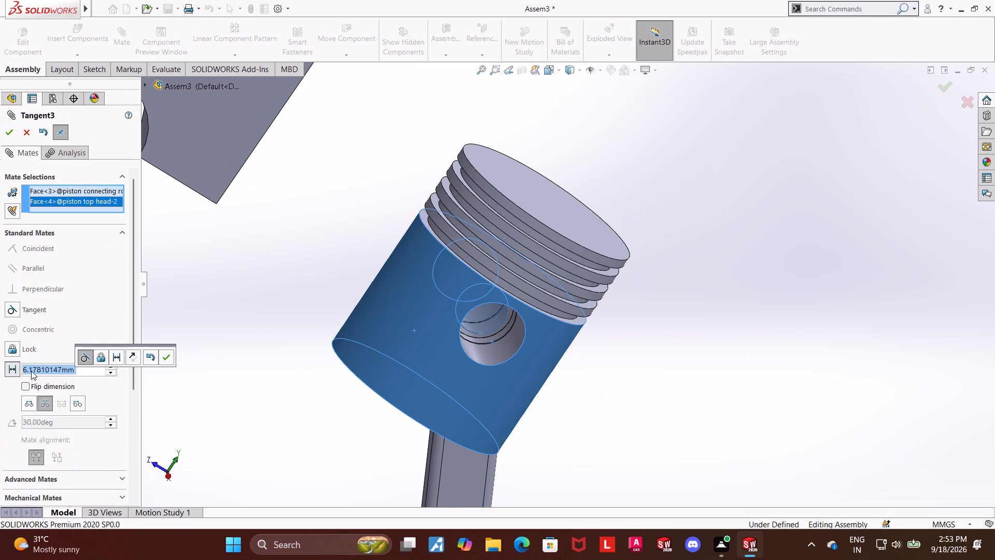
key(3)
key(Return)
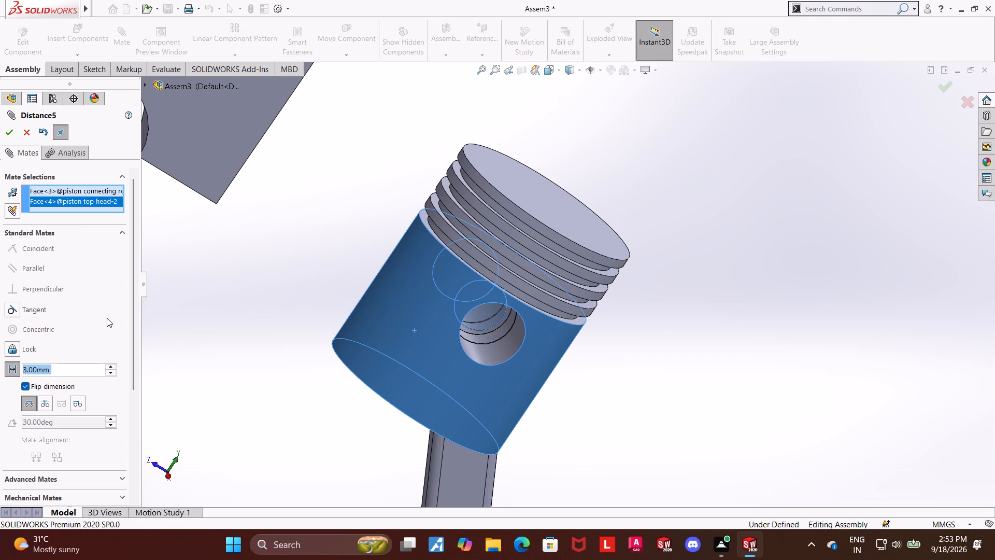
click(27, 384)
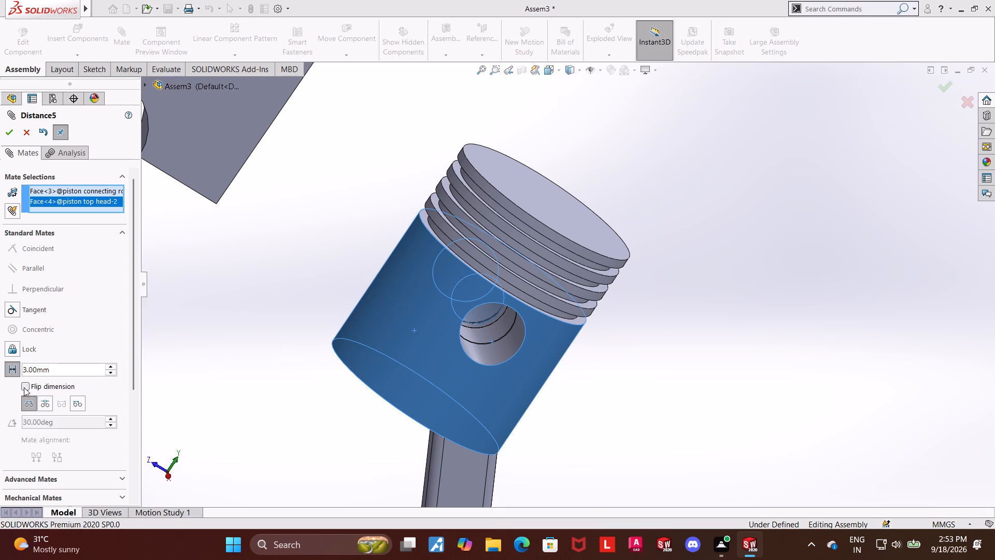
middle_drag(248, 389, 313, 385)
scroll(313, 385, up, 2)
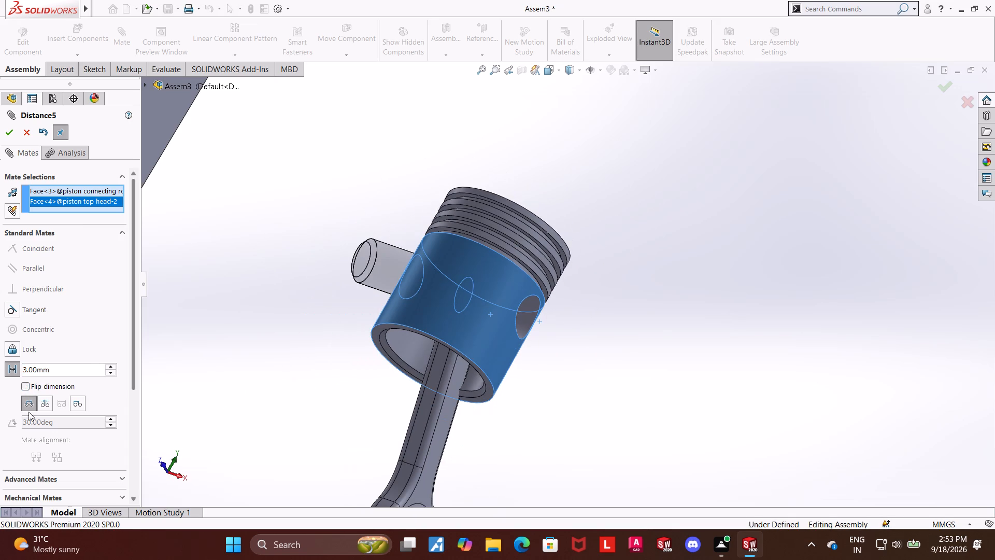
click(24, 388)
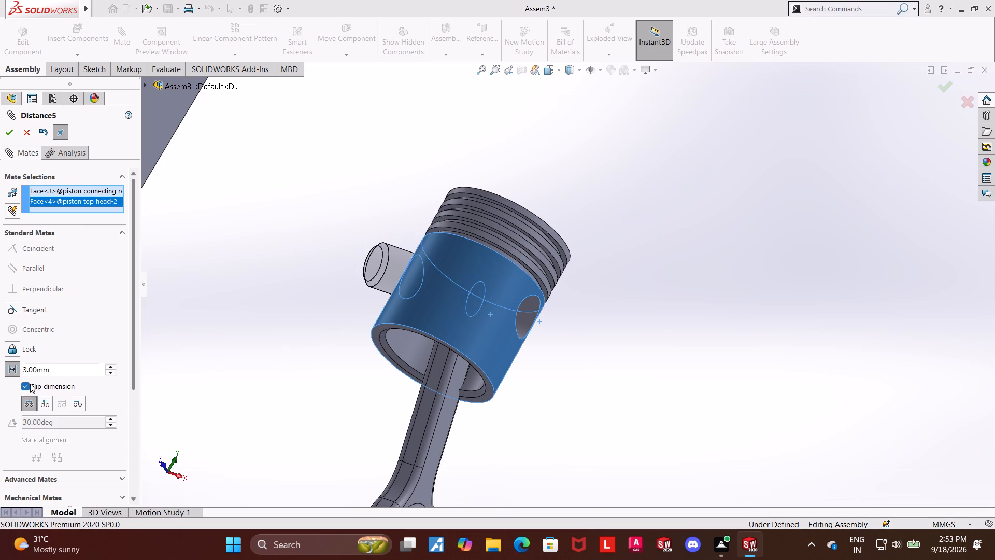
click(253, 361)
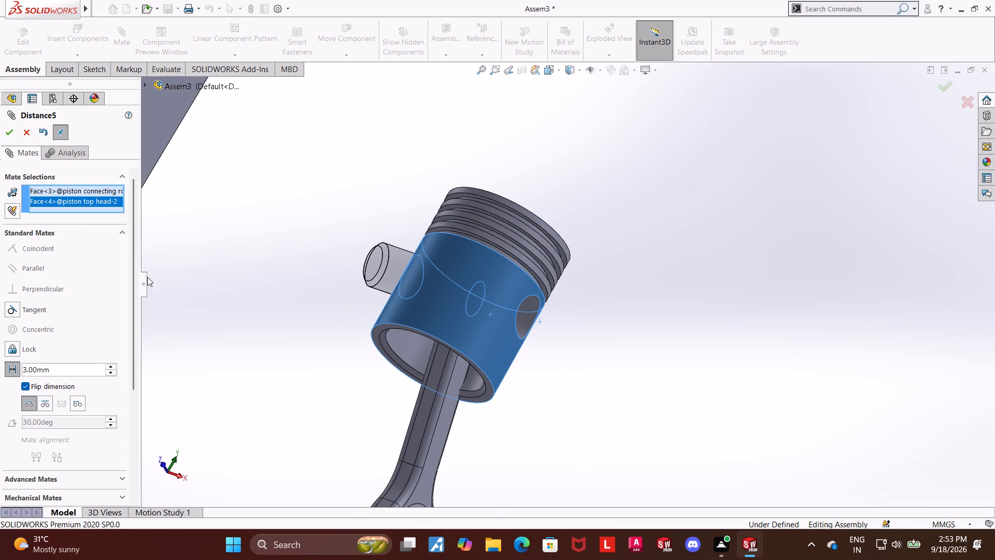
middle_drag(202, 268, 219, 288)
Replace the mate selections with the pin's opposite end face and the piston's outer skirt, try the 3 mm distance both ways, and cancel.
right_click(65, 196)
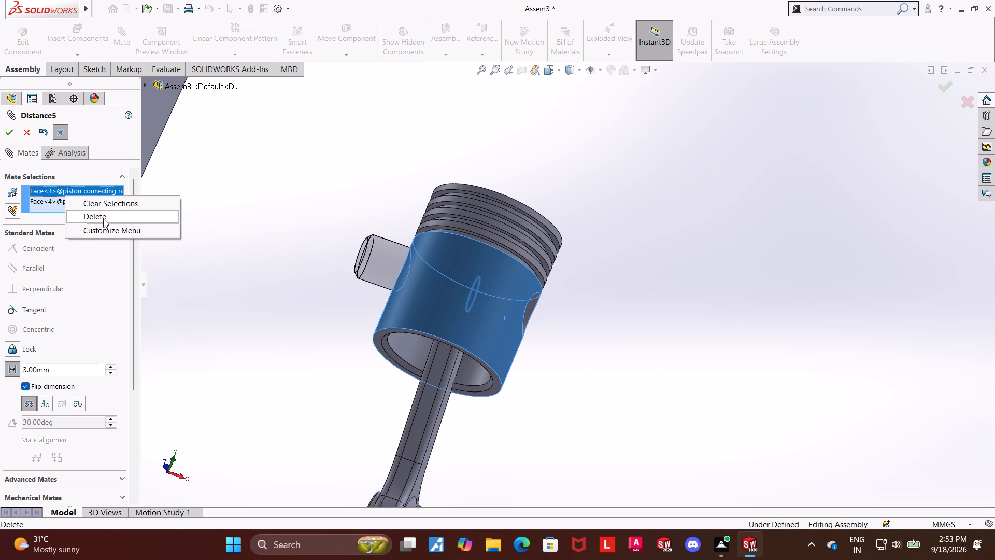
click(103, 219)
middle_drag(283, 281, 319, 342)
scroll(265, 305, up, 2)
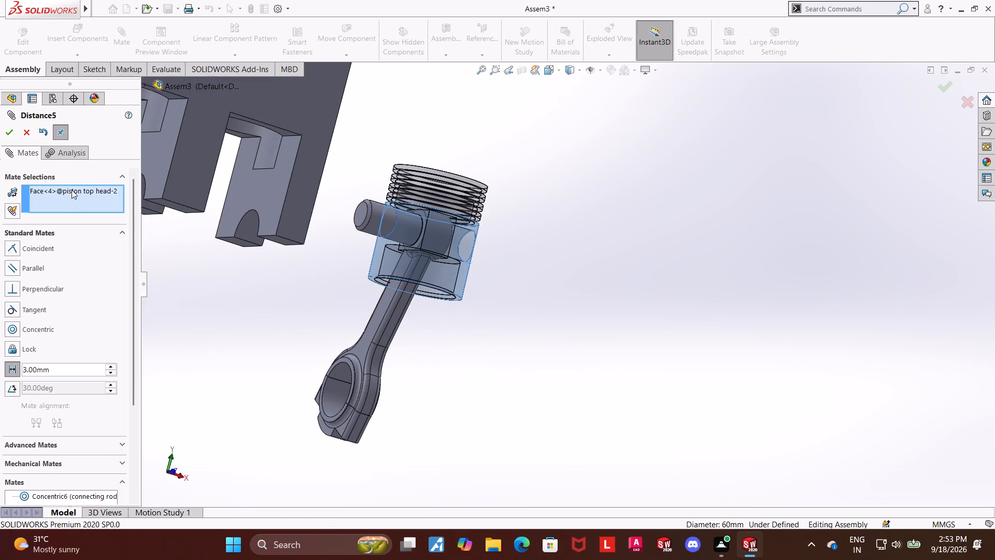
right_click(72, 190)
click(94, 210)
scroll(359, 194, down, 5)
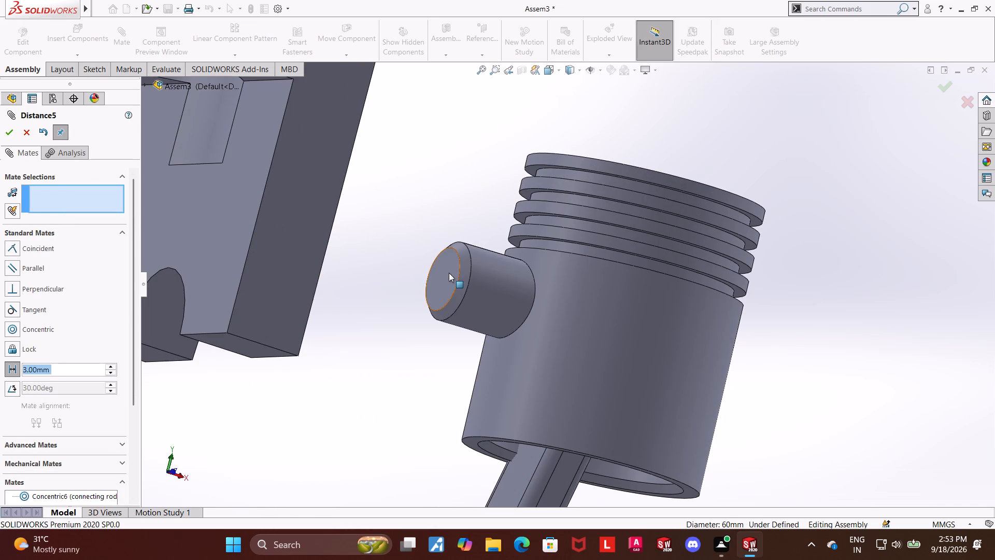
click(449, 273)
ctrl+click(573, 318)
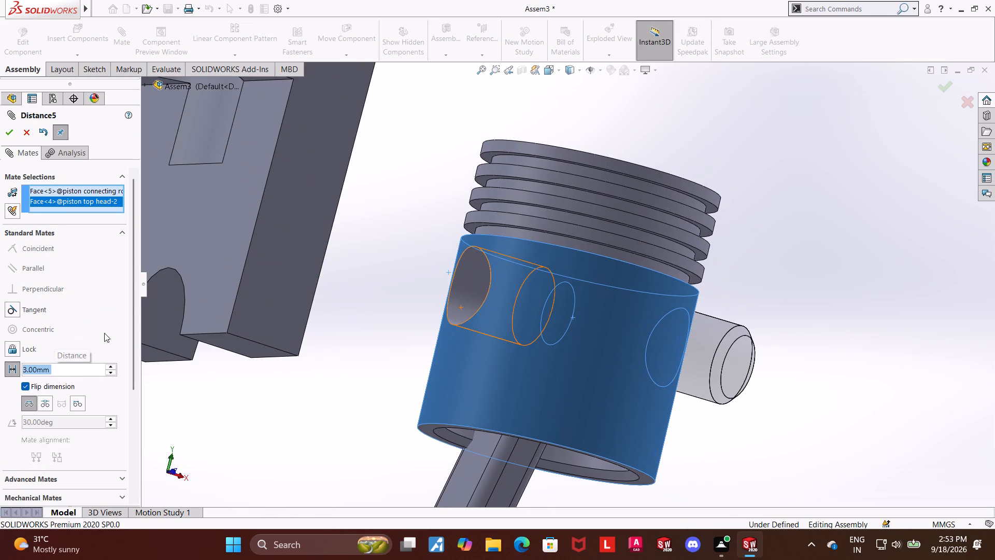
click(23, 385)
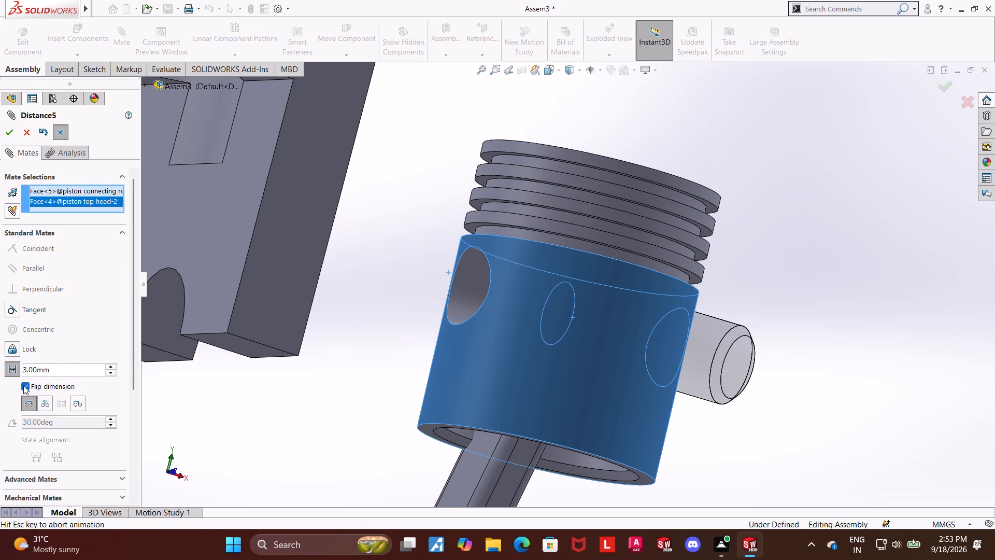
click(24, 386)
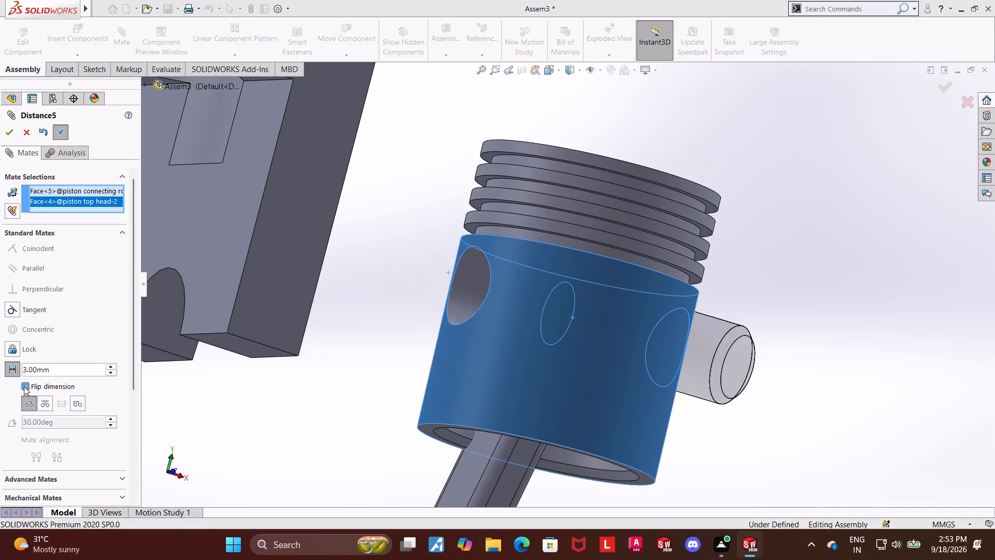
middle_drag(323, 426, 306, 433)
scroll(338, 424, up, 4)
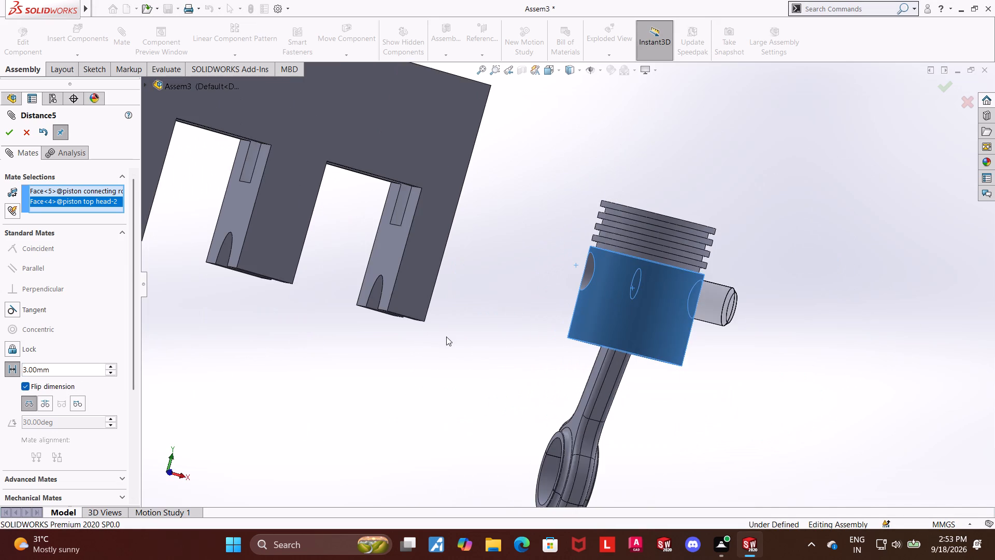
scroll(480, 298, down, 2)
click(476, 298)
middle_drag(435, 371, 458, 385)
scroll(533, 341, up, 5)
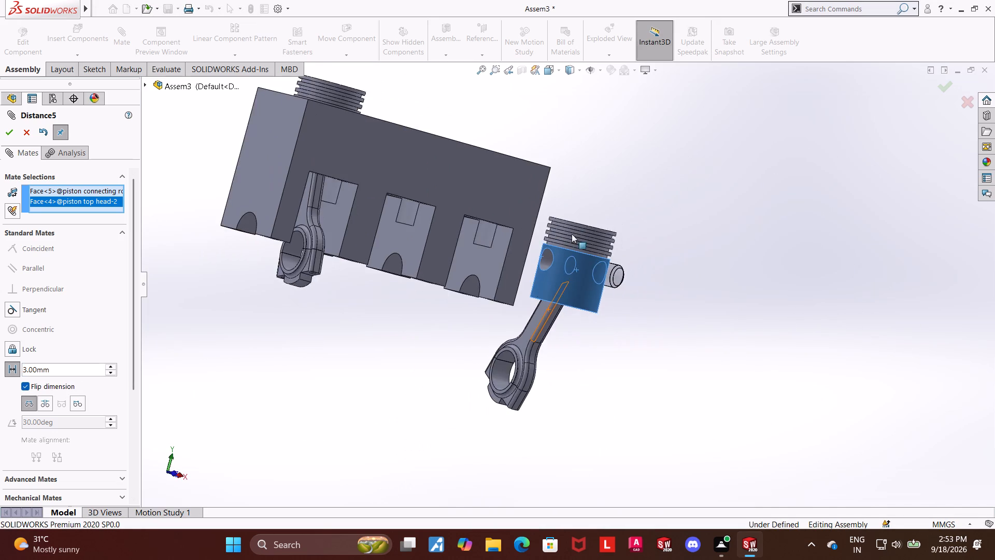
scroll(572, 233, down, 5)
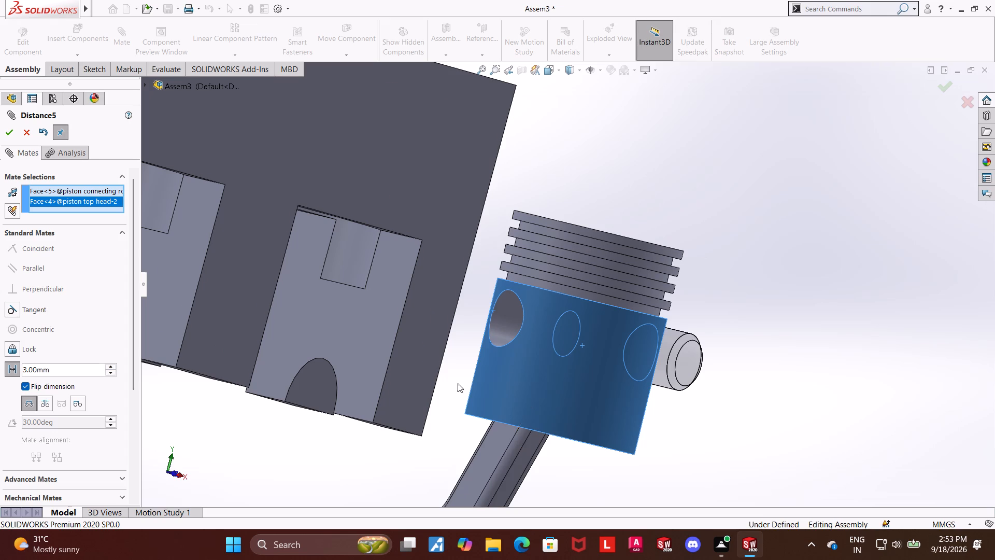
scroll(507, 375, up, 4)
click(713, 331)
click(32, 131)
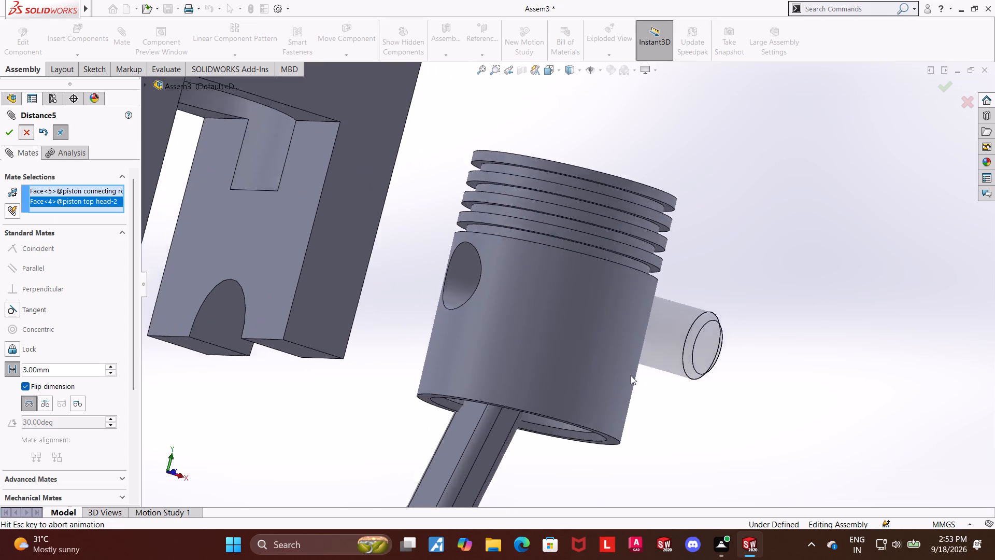
Slide the new pin along the piston's pin hole until its end sits just outside the piston skirt.
scroll(631, 375, up, 8)
scroll(531, 330, up, 3)
middle_drag(587, 342, 606, 355)
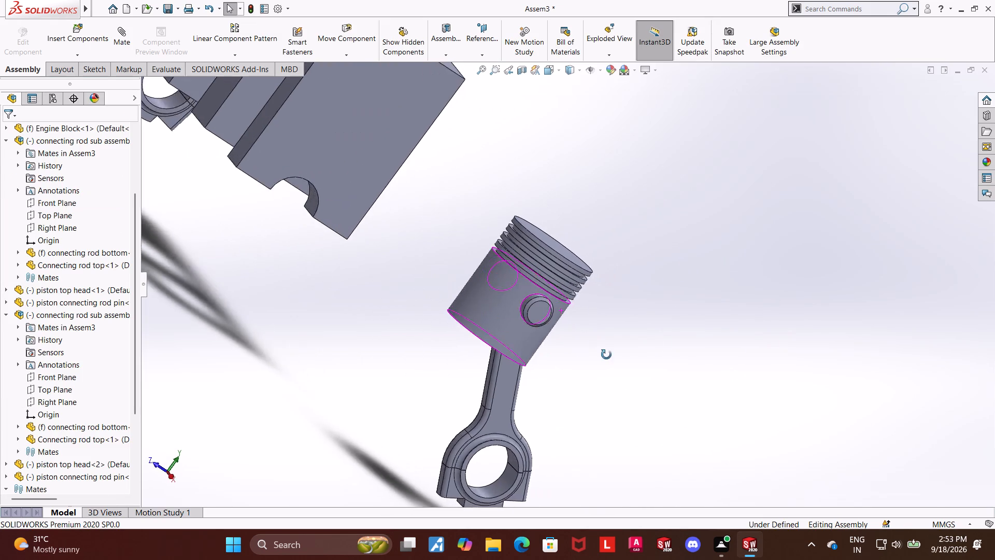
middle_drag(606, 355, 664, 435)
scroll(570, 307, down, 5)
drag(574, 360, 553, 352)
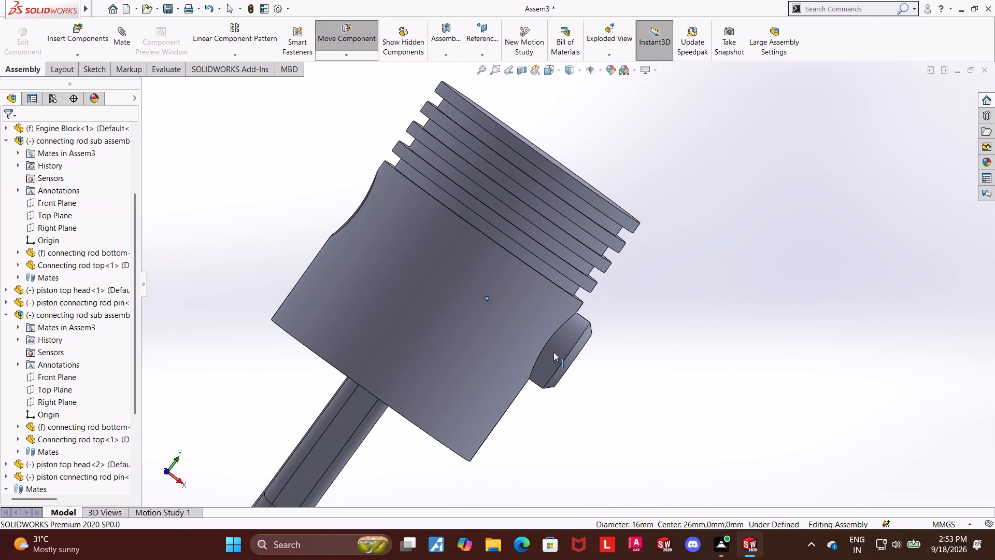
drag(553, 352, 546, 347)
click(677, 384)
middle_drag(629, 375, 560, 336)
drag(604, 364, 589, 337)
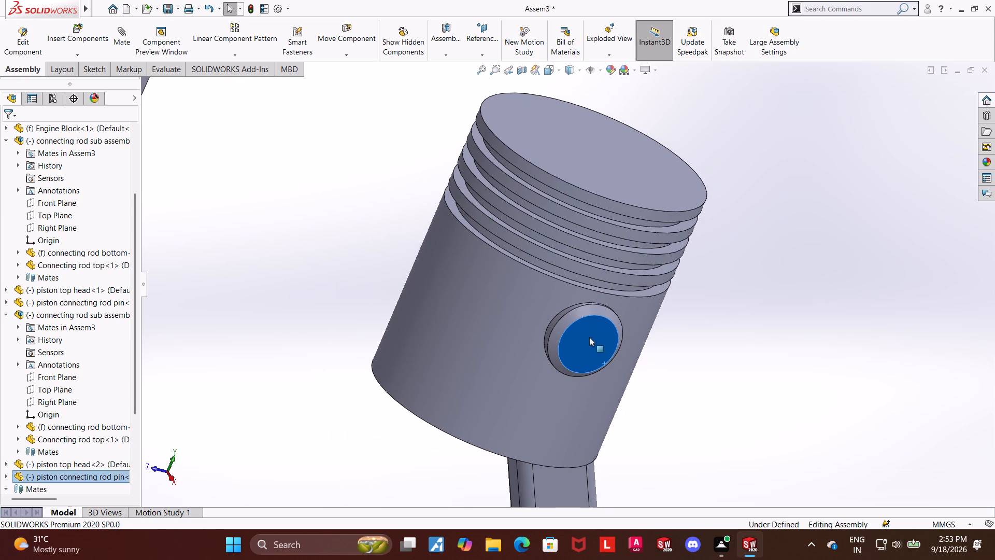
drag(589, 337, 589, 337)
click(716, 375)
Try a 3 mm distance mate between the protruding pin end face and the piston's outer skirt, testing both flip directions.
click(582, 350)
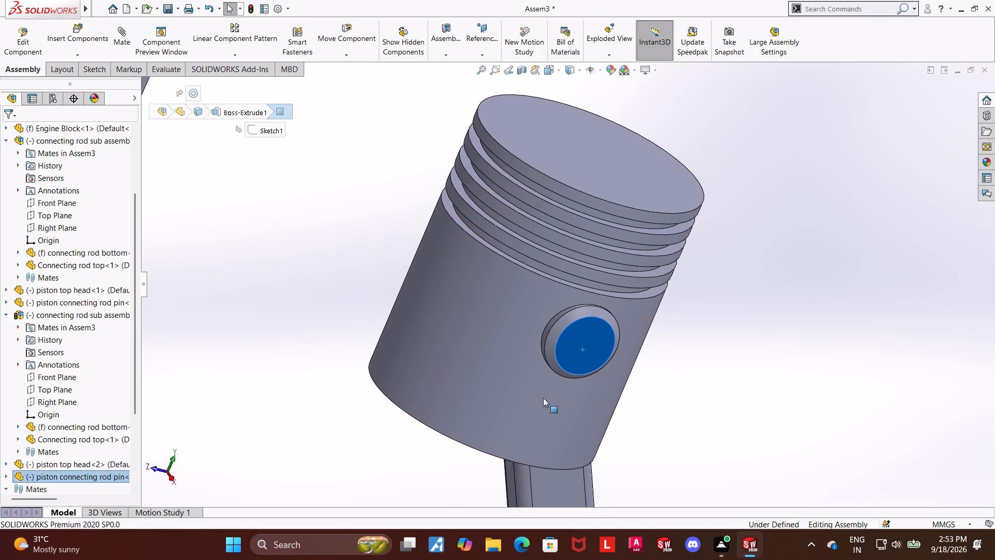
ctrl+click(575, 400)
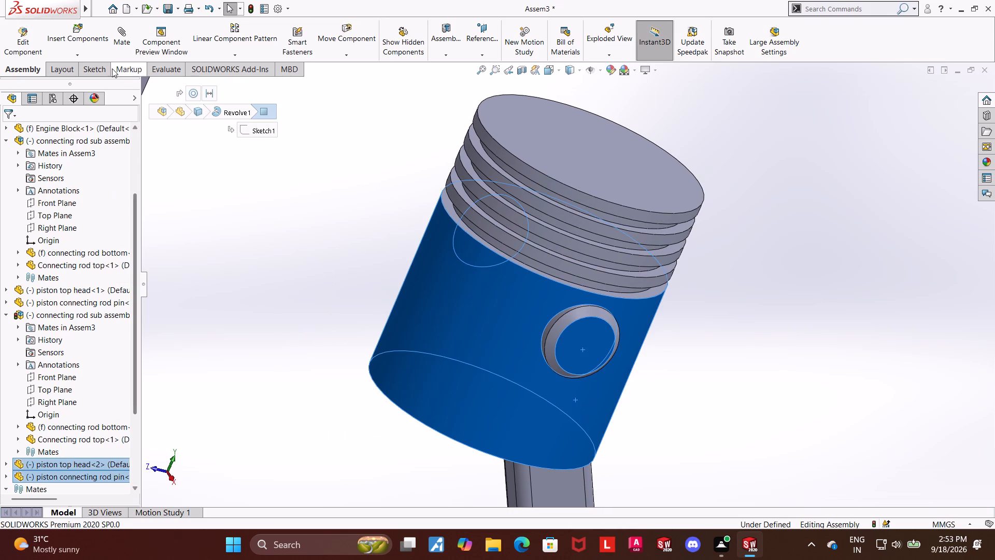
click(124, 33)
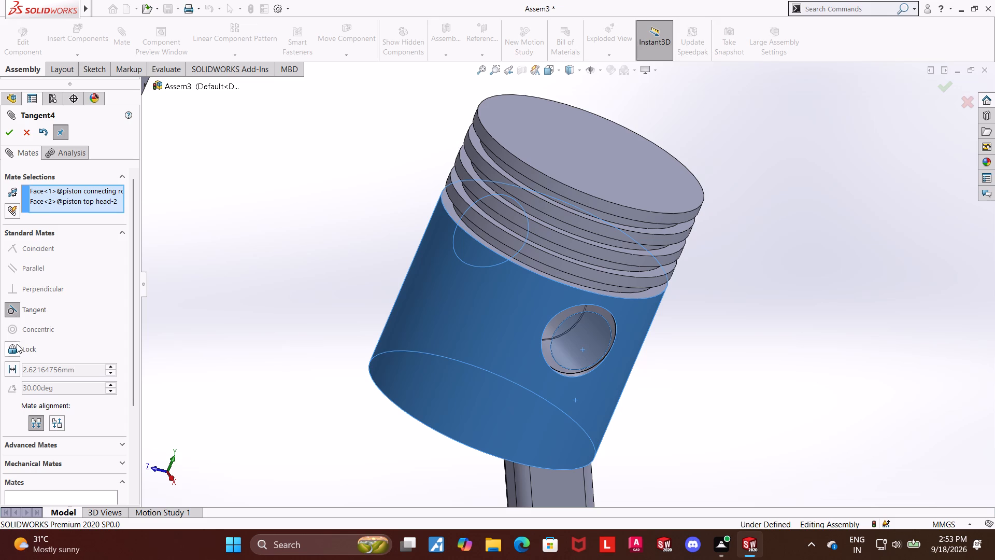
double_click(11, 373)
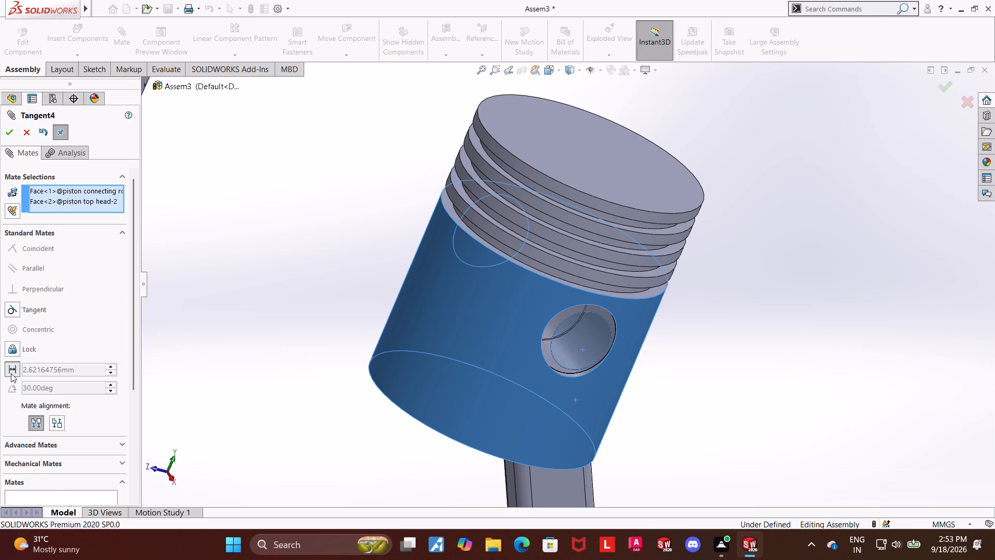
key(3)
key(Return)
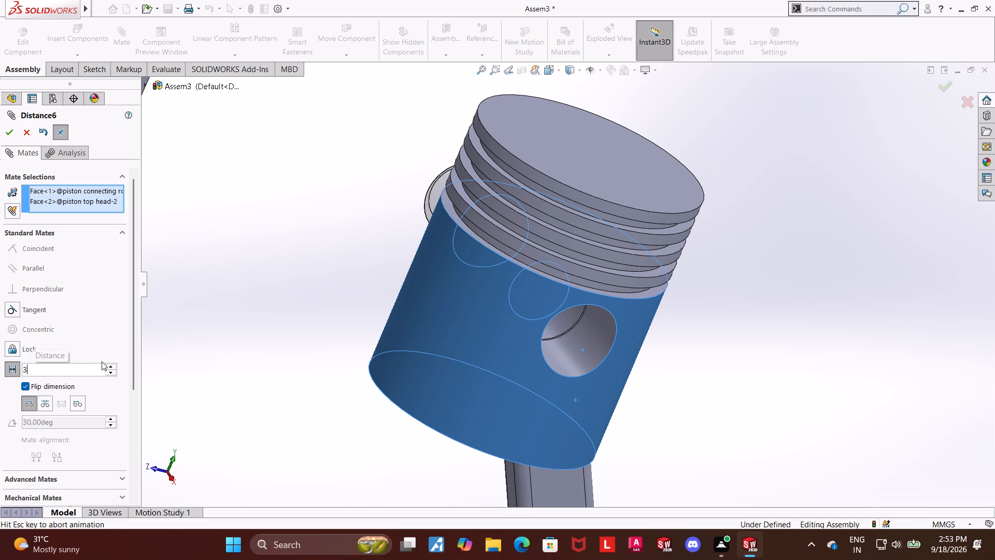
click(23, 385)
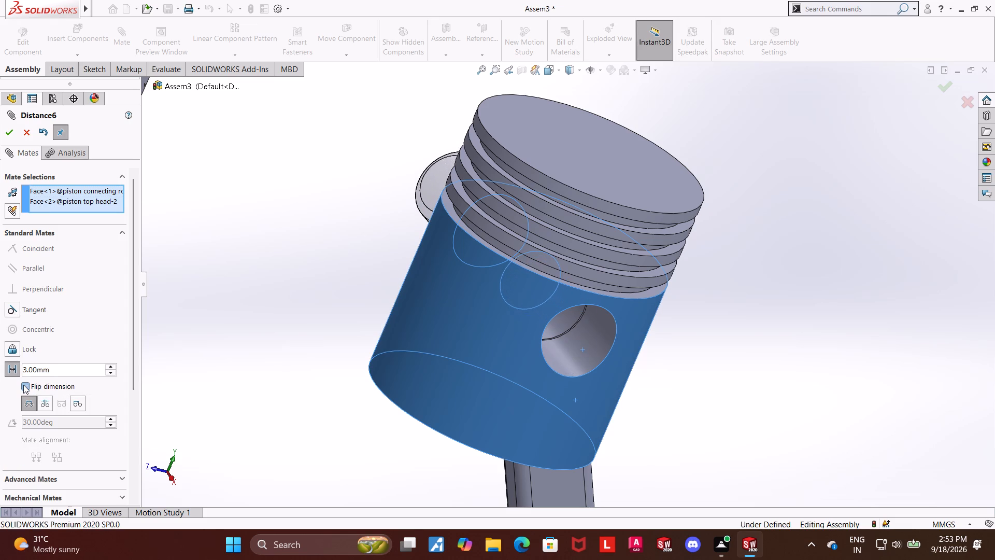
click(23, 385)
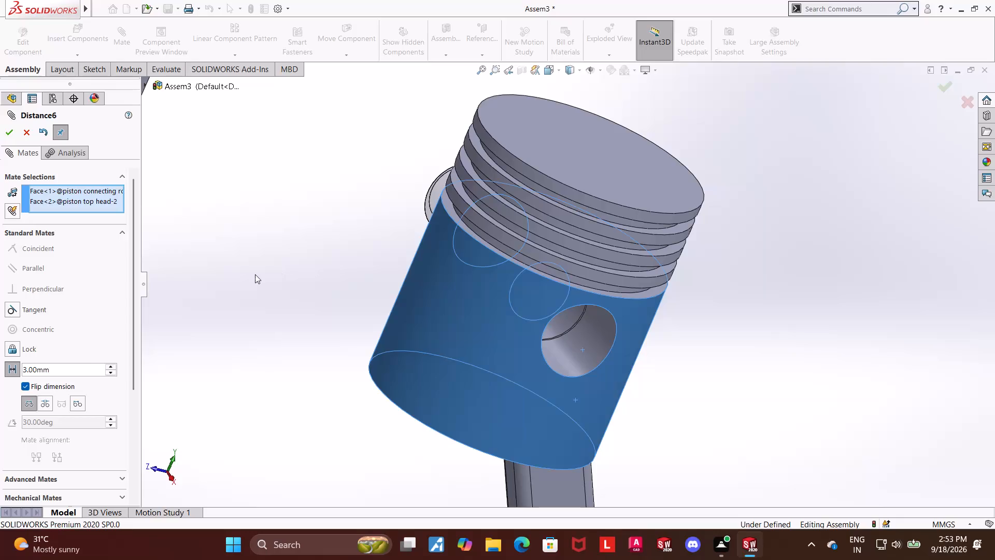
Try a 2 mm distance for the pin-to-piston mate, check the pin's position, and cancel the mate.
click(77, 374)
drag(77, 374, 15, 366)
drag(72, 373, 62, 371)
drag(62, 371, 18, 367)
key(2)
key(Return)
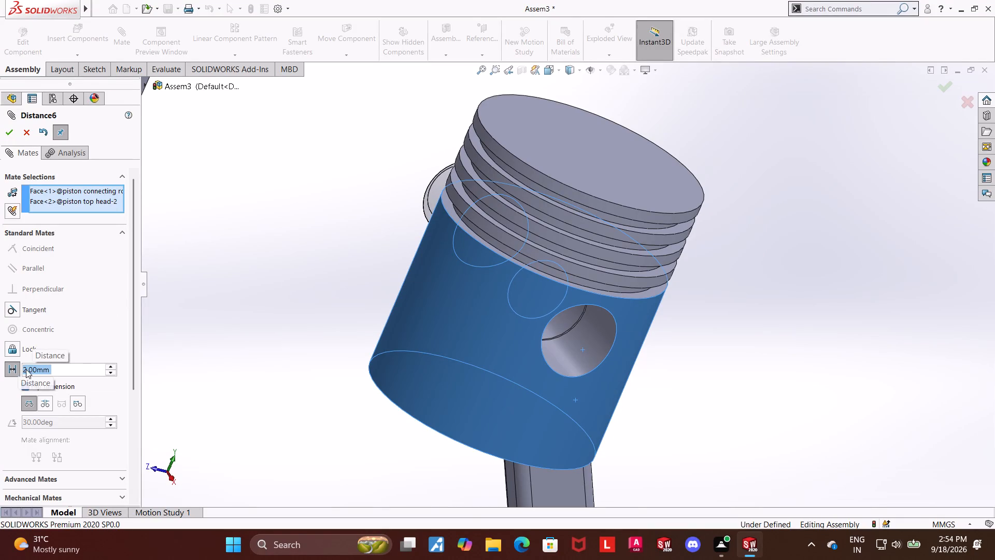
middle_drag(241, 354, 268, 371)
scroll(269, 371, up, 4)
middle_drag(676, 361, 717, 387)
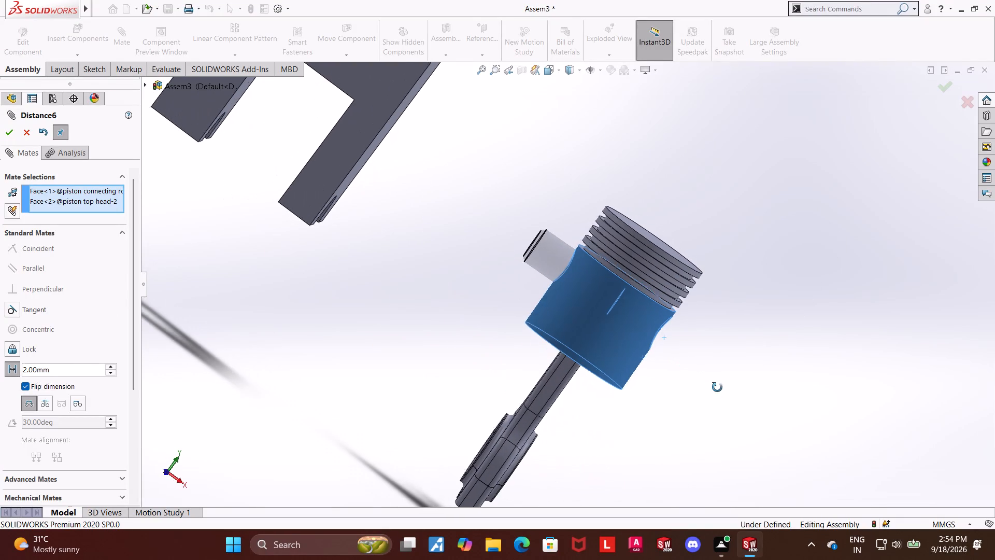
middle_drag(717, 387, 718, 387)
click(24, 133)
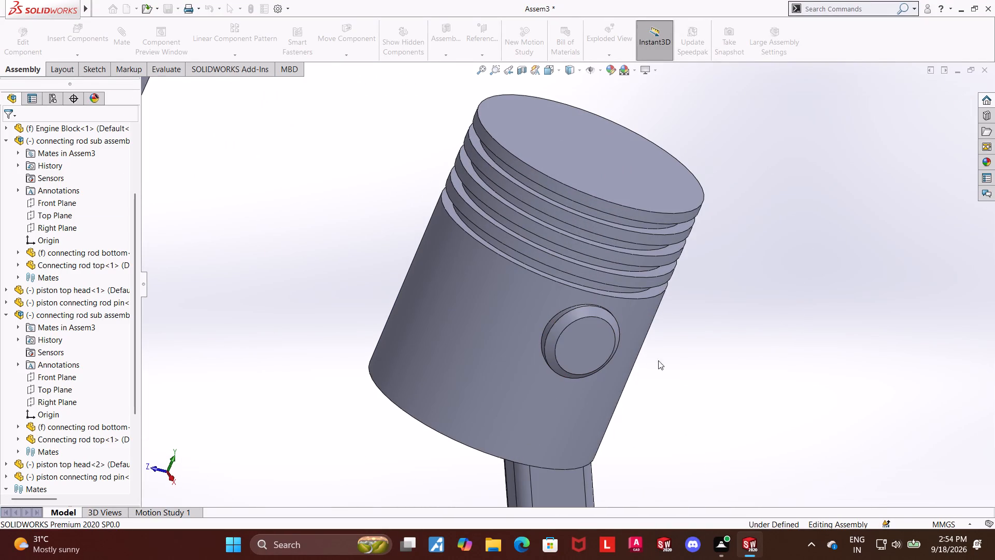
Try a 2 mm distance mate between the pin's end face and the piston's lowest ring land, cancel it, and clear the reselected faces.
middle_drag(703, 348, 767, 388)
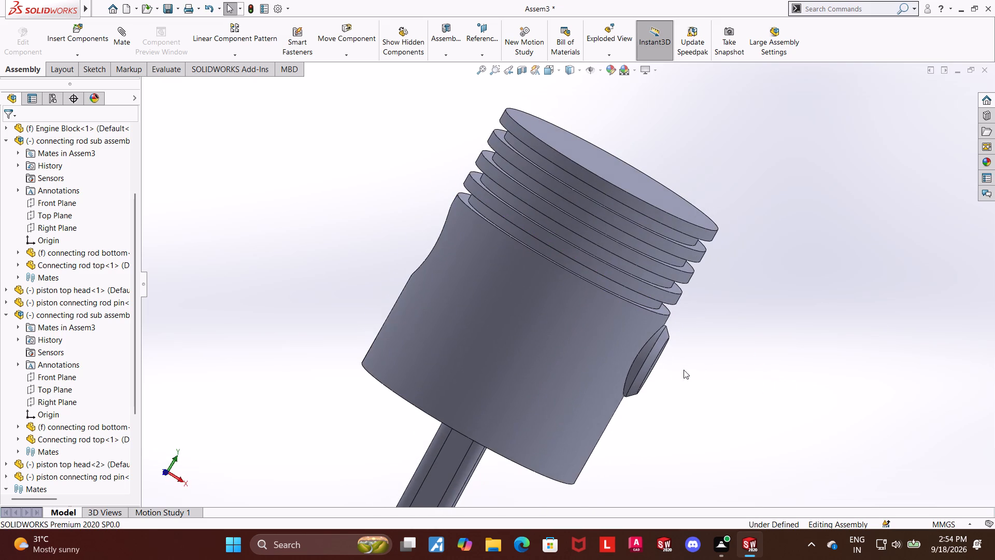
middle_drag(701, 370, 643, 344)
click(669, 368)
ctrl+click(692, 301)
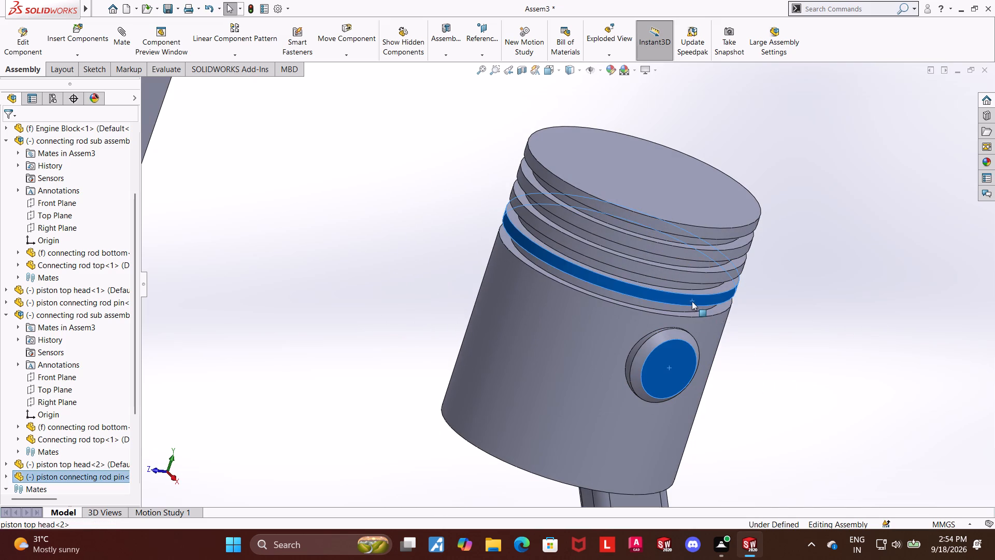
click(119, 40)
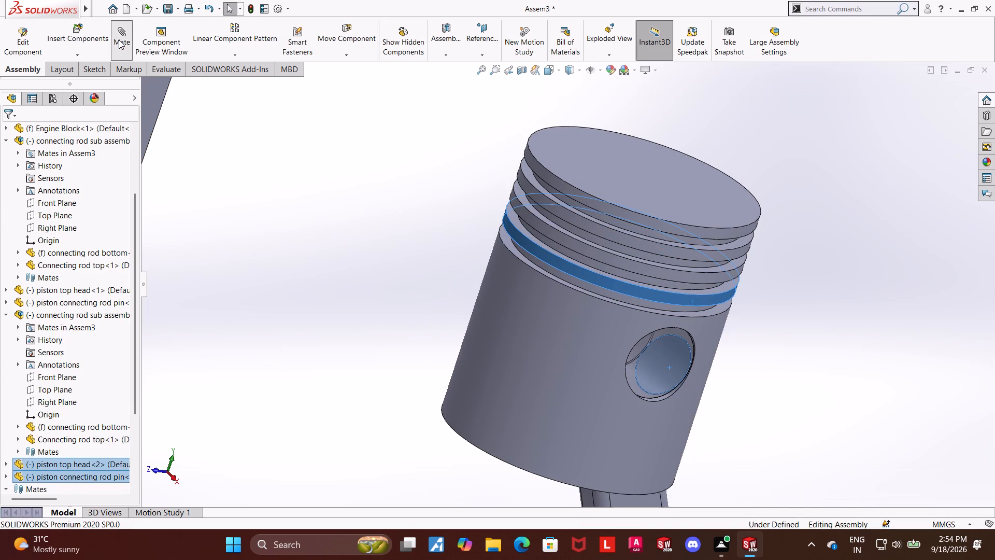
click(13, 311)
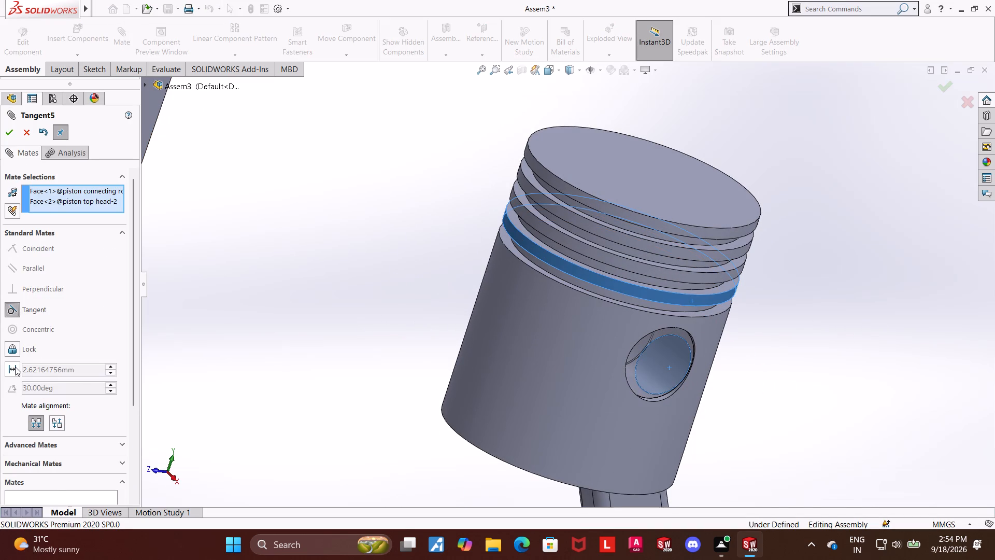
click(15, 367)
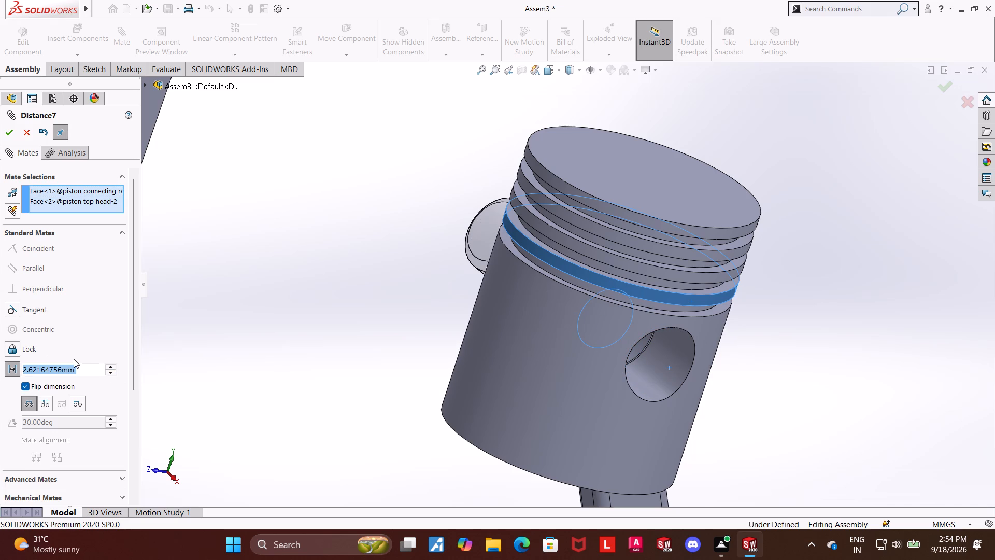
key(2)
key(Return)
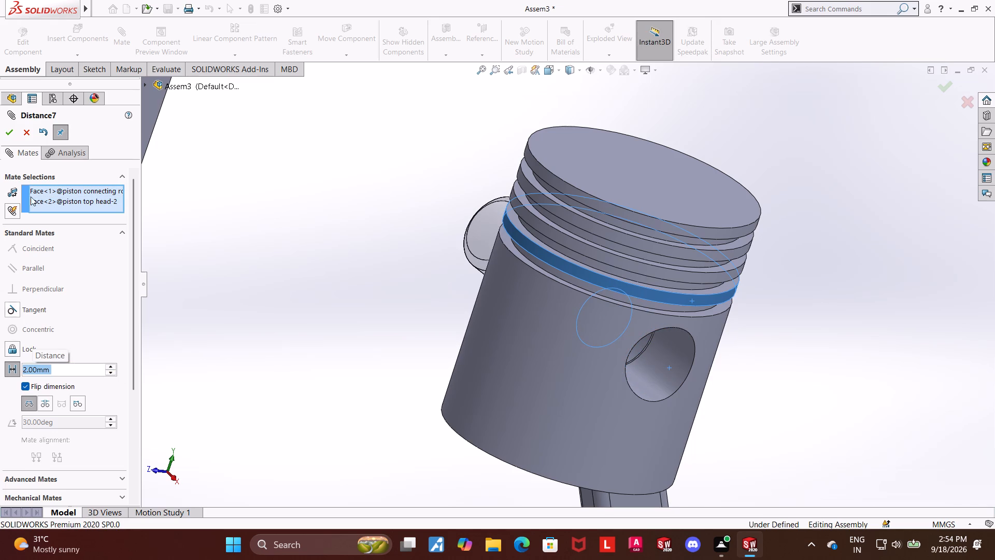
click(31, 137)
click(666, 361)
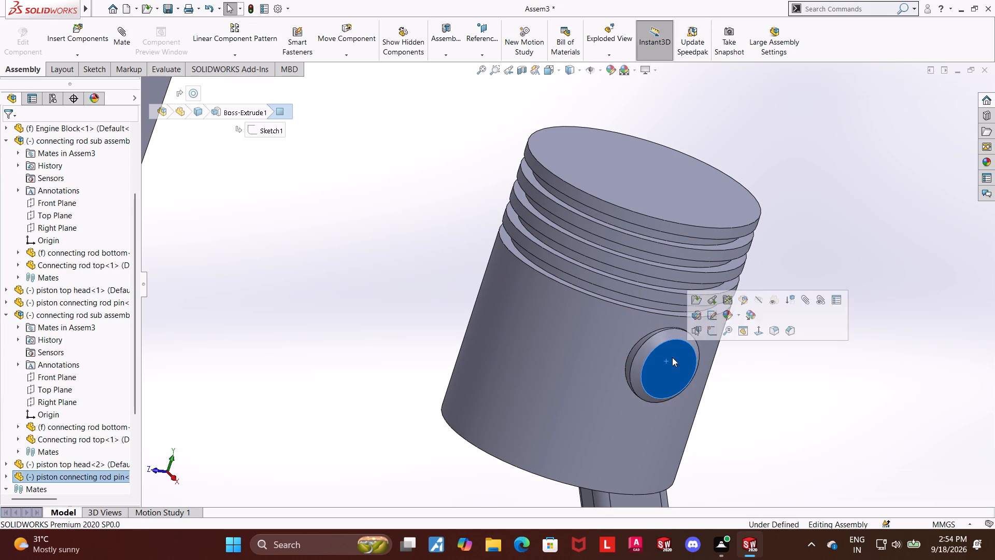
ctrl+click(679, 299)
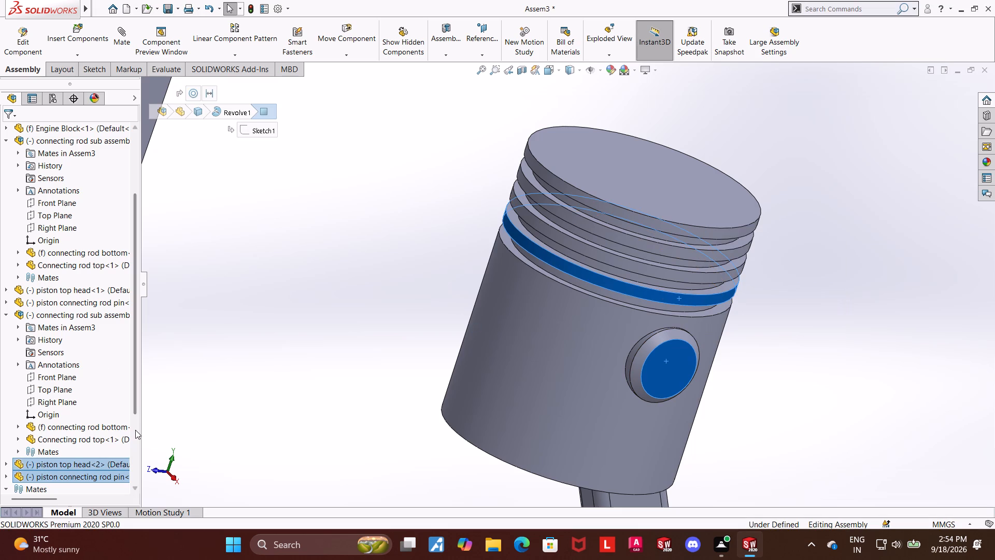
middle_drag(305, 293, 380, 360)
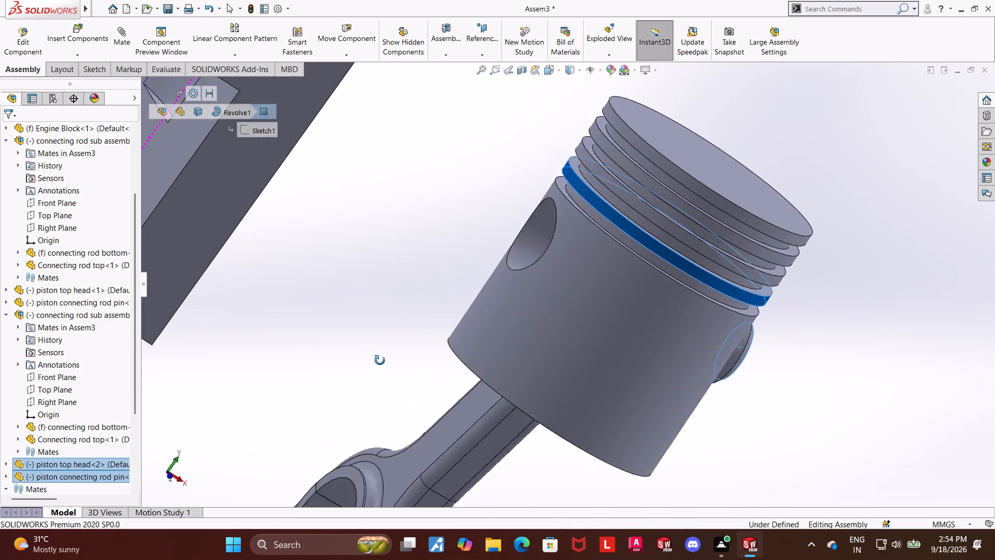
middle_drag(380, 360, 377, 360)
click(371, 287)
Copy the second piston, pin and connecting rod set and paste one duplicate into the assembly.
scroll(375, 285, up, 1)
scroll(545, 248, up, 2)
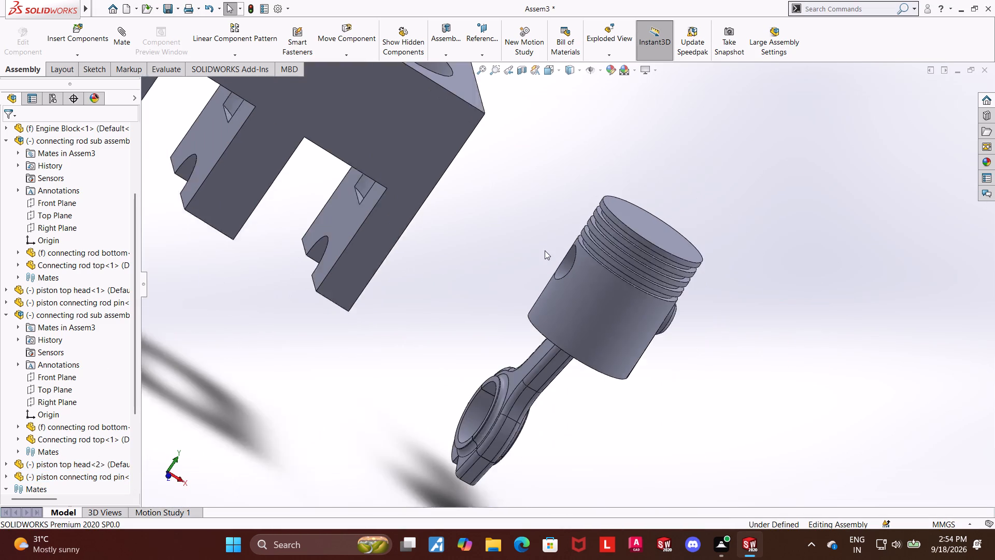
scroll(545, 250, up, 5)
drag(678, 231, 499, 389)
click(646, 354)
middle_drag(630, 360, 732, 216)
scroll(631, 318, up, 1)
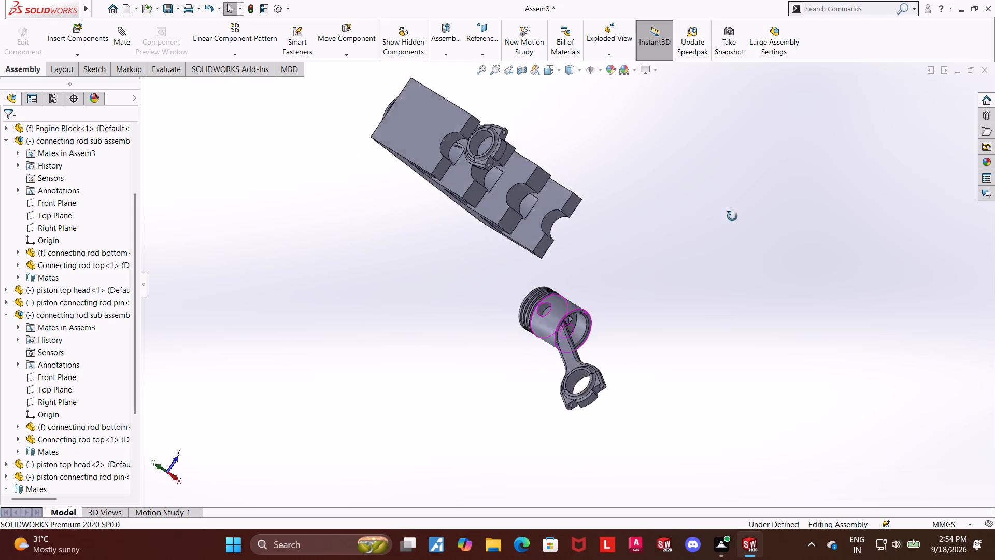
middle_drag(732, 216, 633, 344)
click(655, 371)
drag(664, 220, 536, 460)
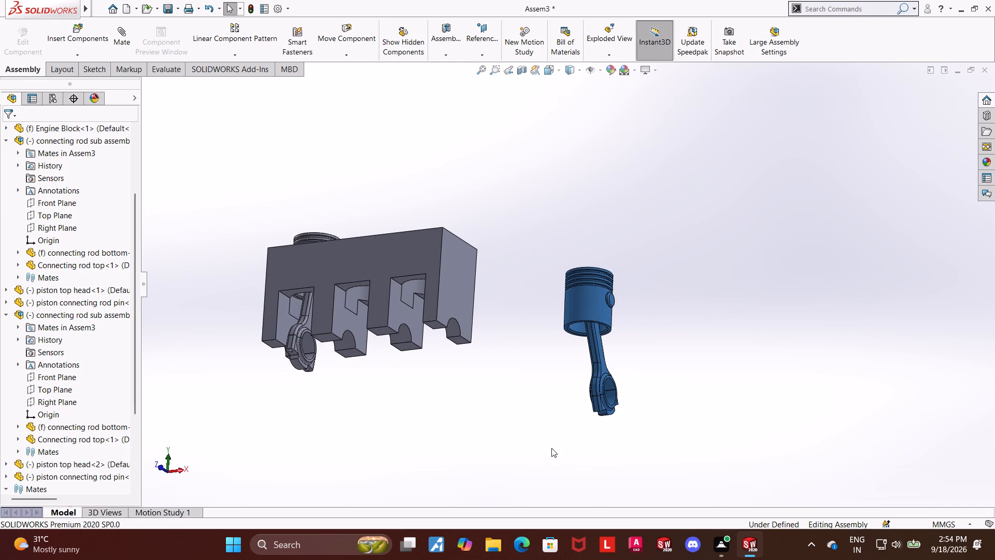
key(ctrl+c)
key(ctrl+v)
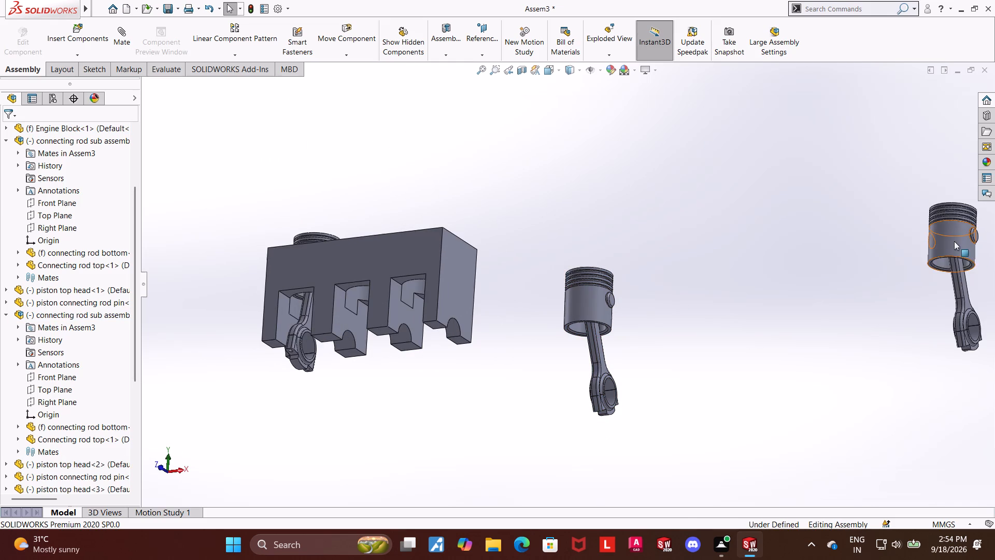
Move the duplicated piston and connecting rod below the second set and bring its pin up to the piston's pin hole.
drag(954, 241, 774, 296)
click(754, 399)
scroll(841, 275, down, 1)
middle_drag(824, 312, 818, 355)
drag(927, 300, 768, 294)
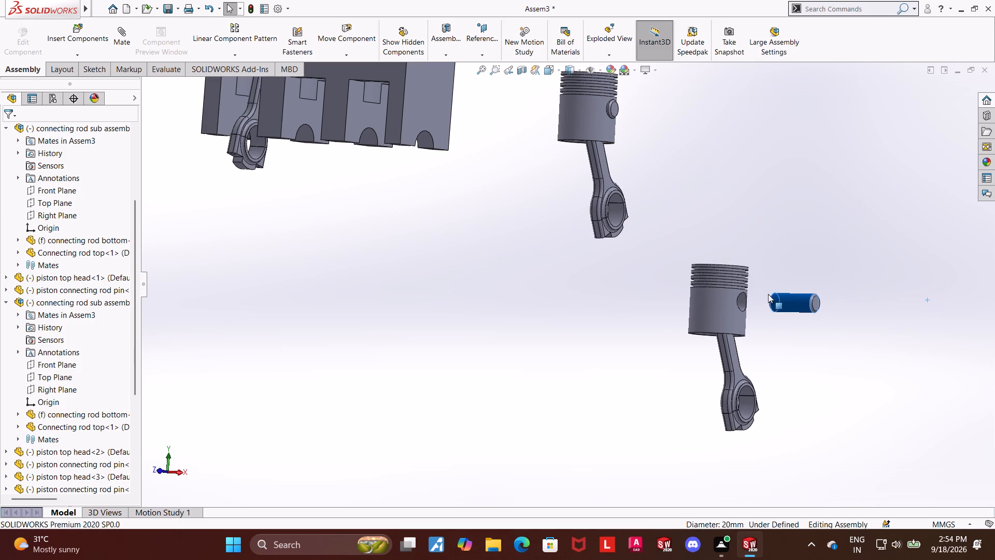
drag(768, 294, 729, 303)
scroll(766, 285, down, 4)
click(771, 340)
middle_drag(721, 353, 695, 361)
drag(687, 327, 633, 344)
Delete the second piston, pin and connecting rod subassembly beside the engine block, together with their dependent mates.
scroll(651, 321, up, 6)
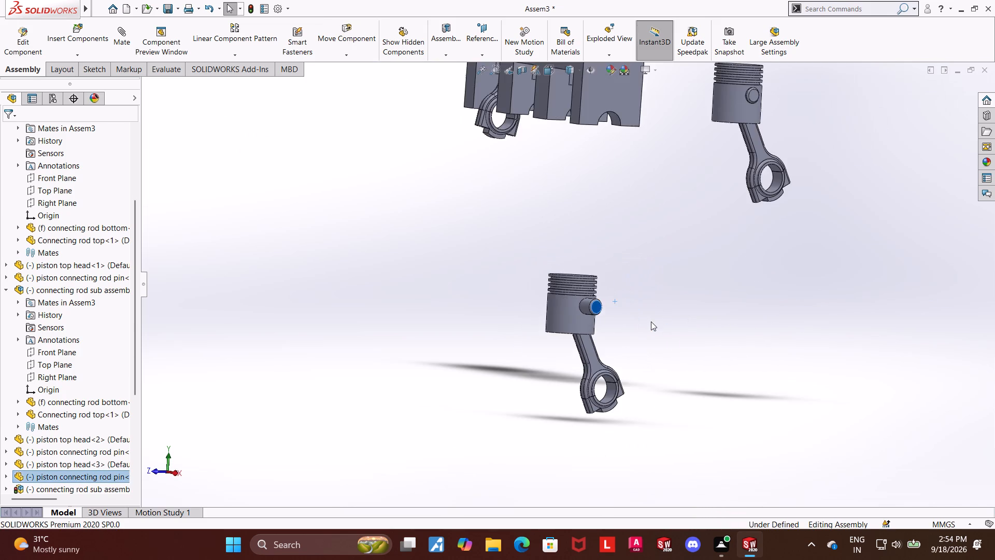
scroll(535, 259, up, 3)
scroll(541, 285, down, 5)
scroll(576, 272, up, 3)
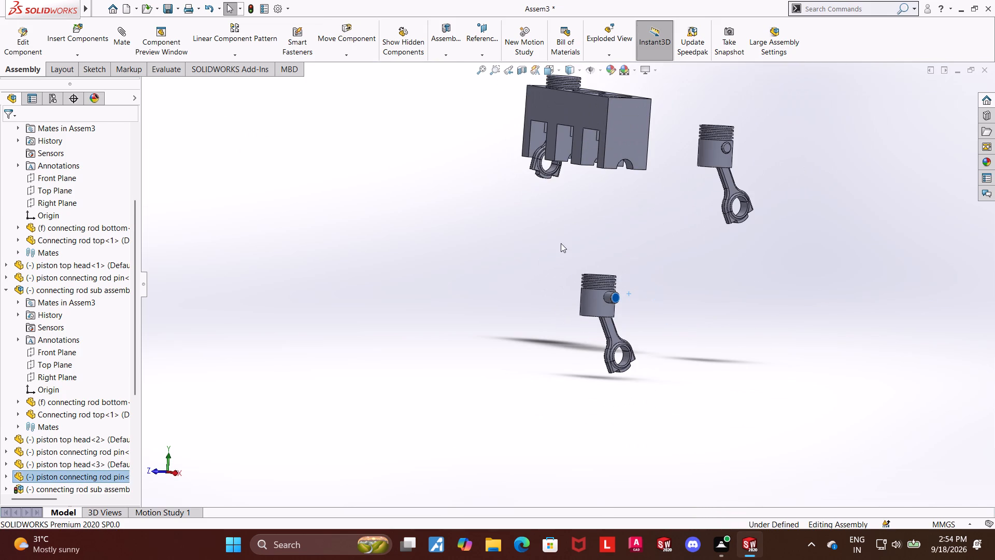
scroll(562, 235, up, 1)
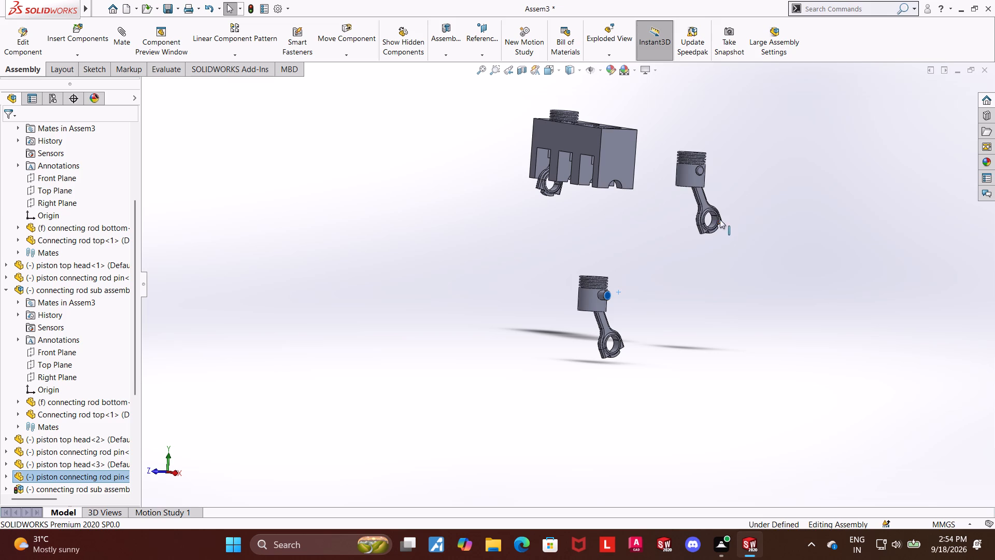
drag(735, 131, 586, 374)
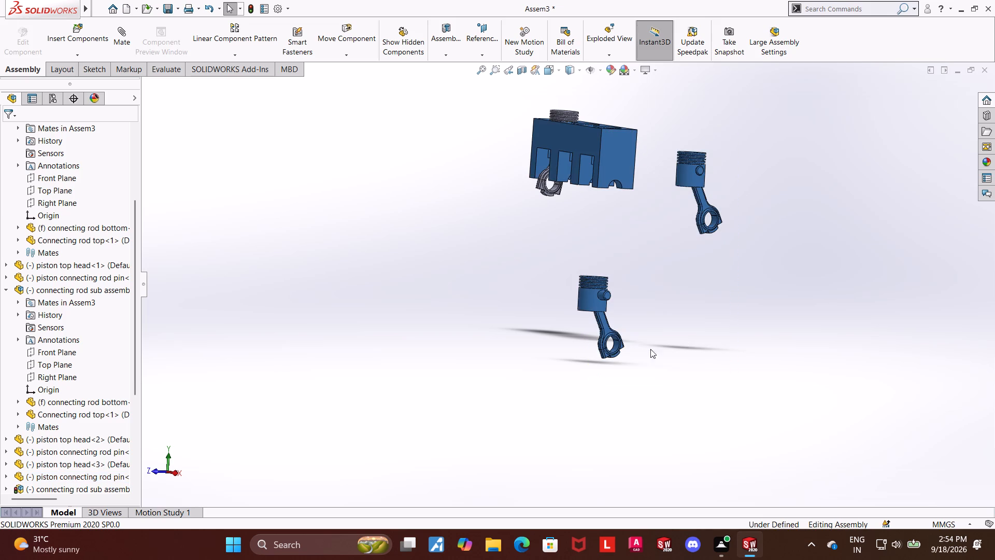
click(752, 238)
right_click(695, 174)
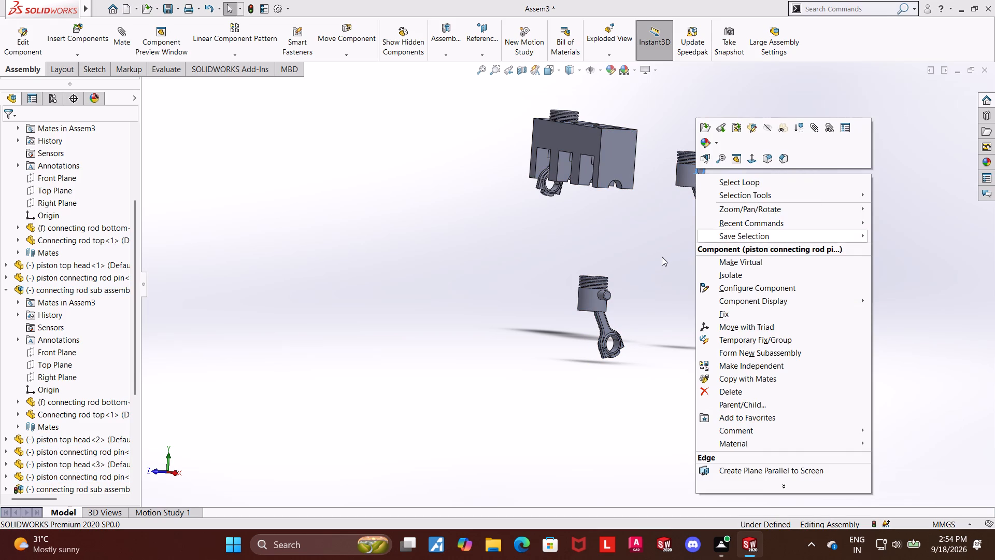
click(662, 257)
drag(756, 152, 670, 232)
key(Delete)
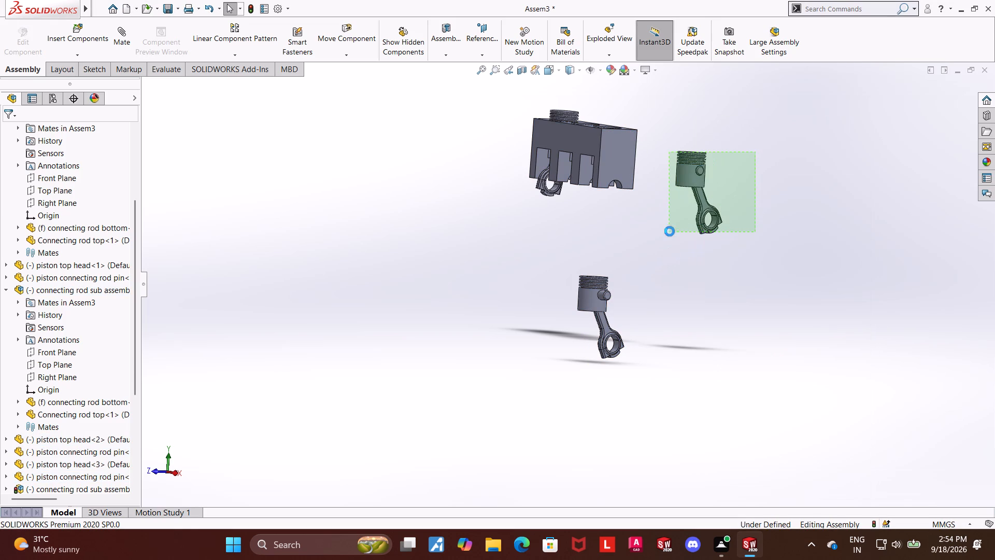
click(560, 240)
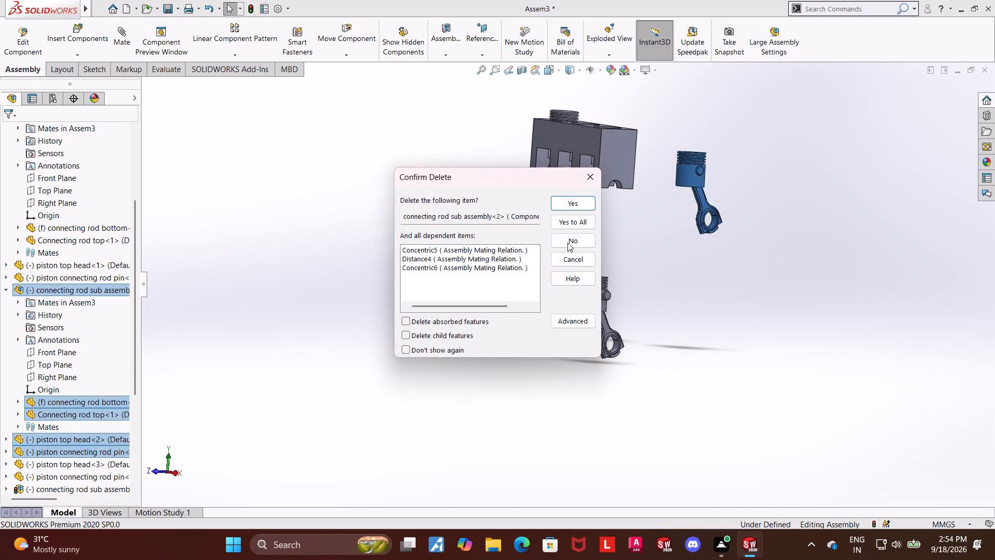
click(576, 222)
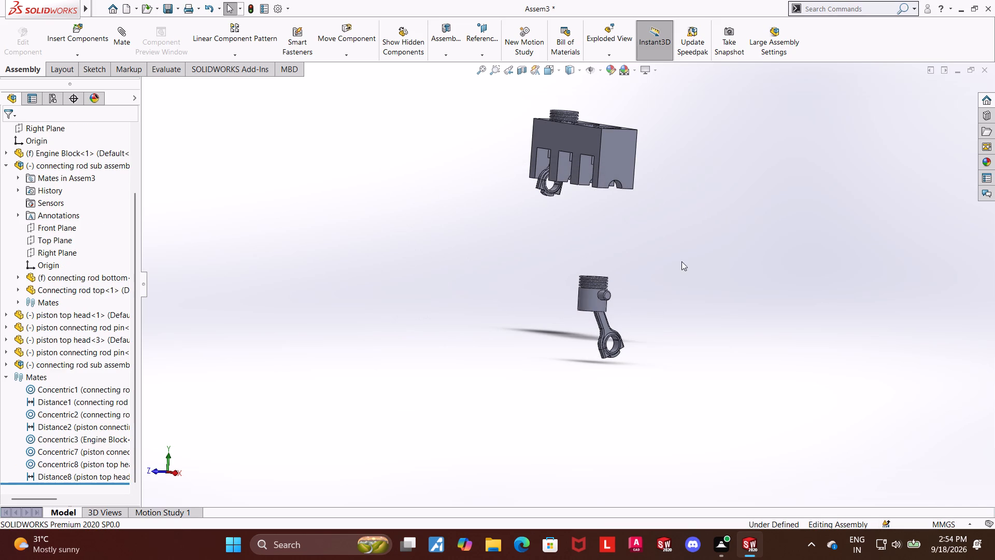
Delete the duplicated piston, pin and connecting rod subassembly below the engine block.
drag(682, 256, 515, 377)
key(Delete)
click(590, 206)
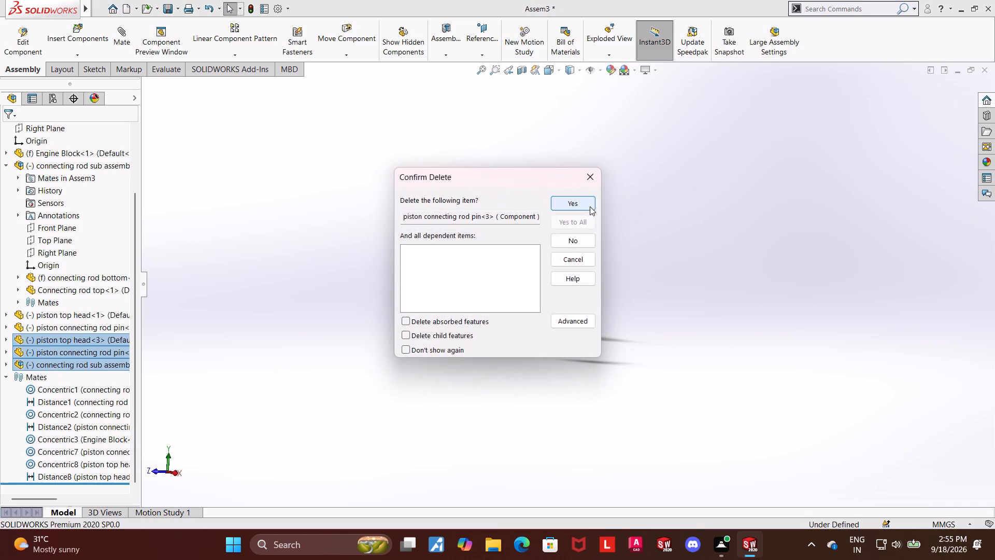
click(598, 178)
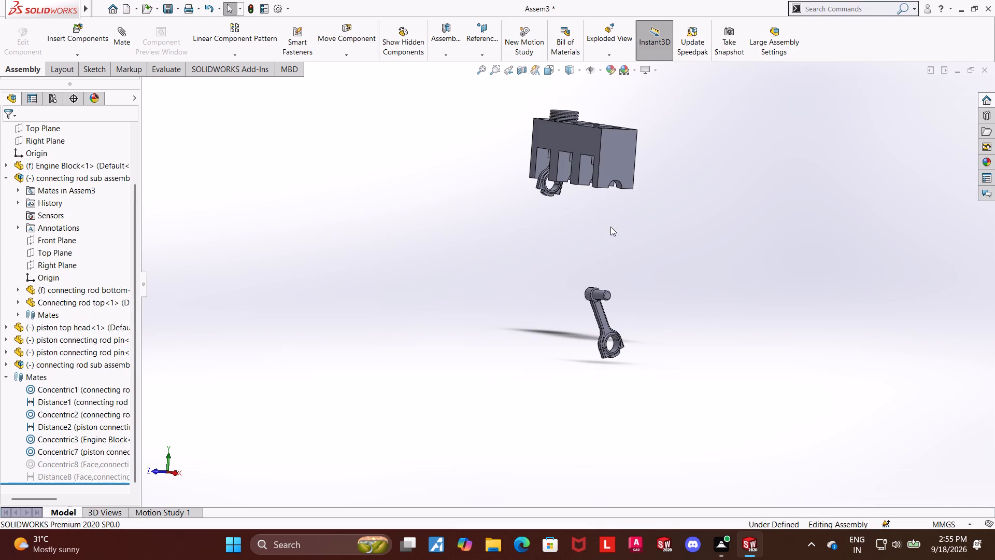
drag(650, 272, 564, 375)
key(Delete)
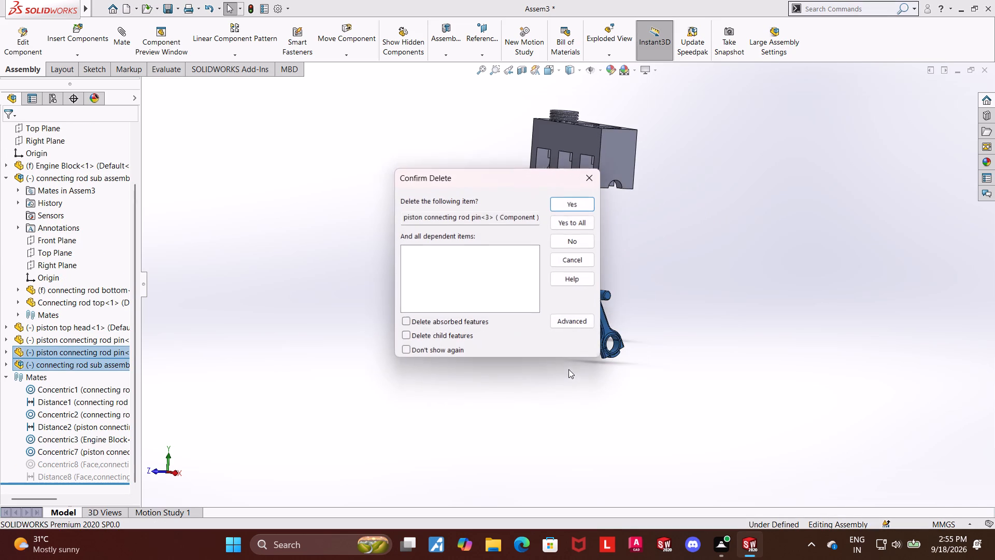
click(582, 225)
Hide the engine block so that only the first piston and connecting rod set is displayed.
scroll(552, 109, down, 4)
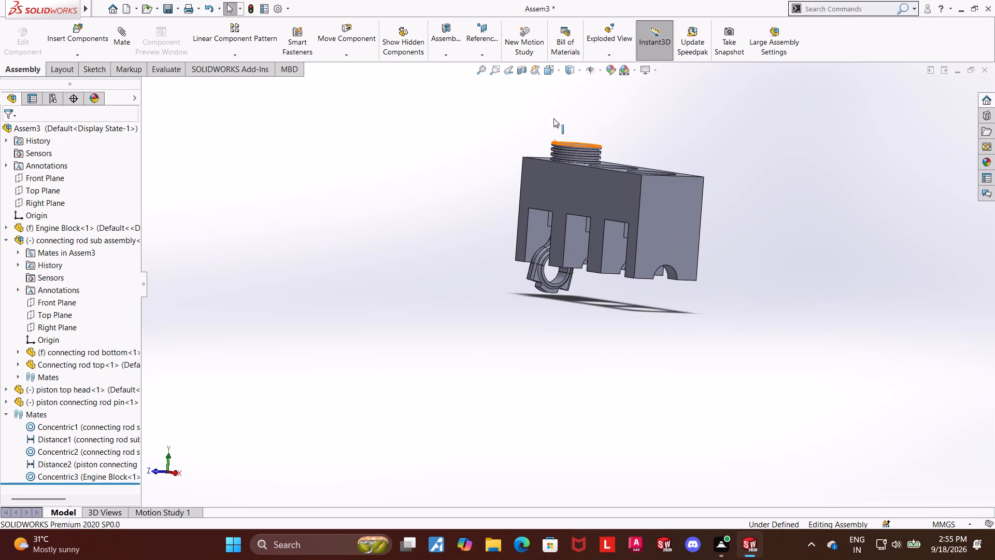
right_click(608, 206)
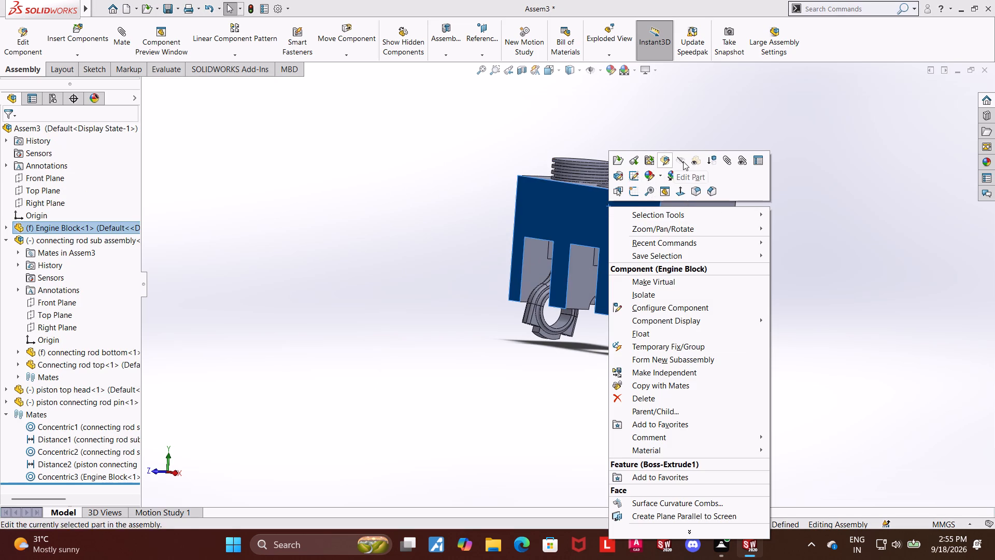
click(680, 159)
click(825, 263)
Copy the first piston, pin and connecting rod set and paste three duplicates into the assembly.
drag(723, 135, 387, 372)
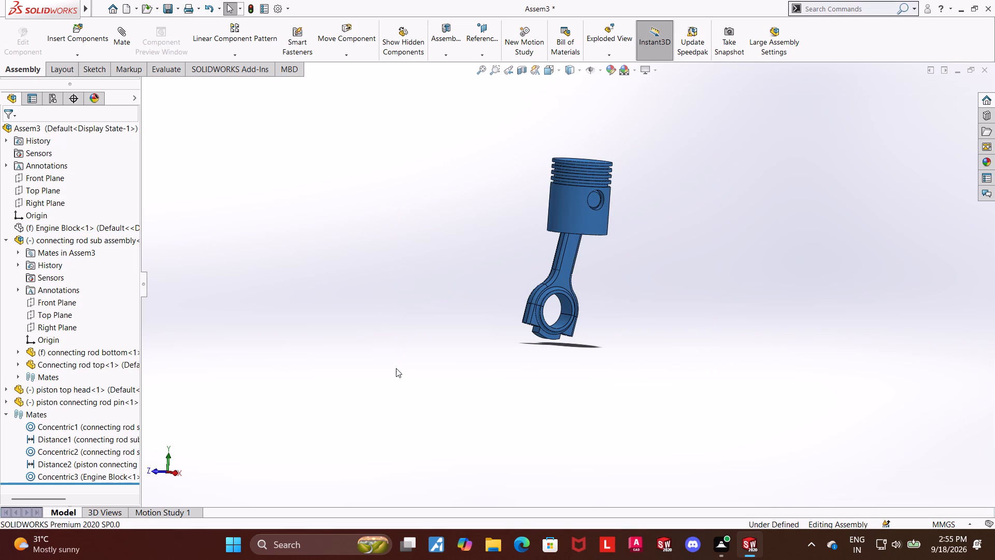
key(ctrl+c)
key(ctrl+v)
key(ctrl+v)
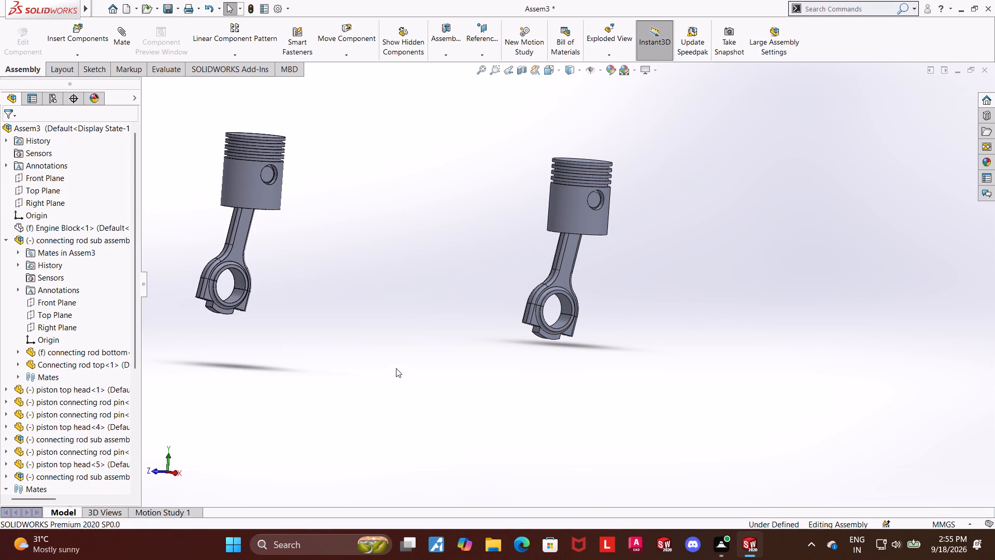
scroll(424, 353, up, 7)
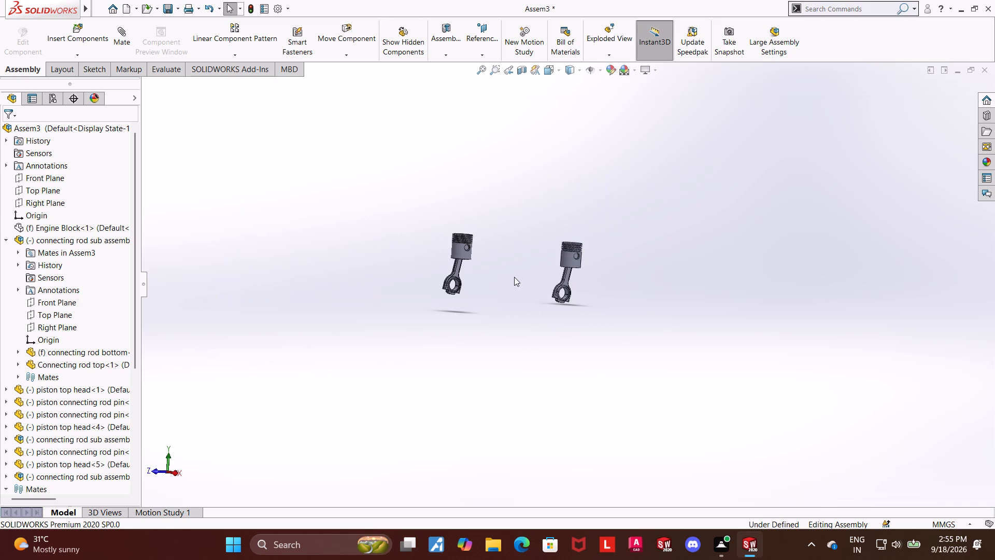
key(ctrl+v)
scroll(511, 255, down, 6)
scroll(510, 282, up, 1)
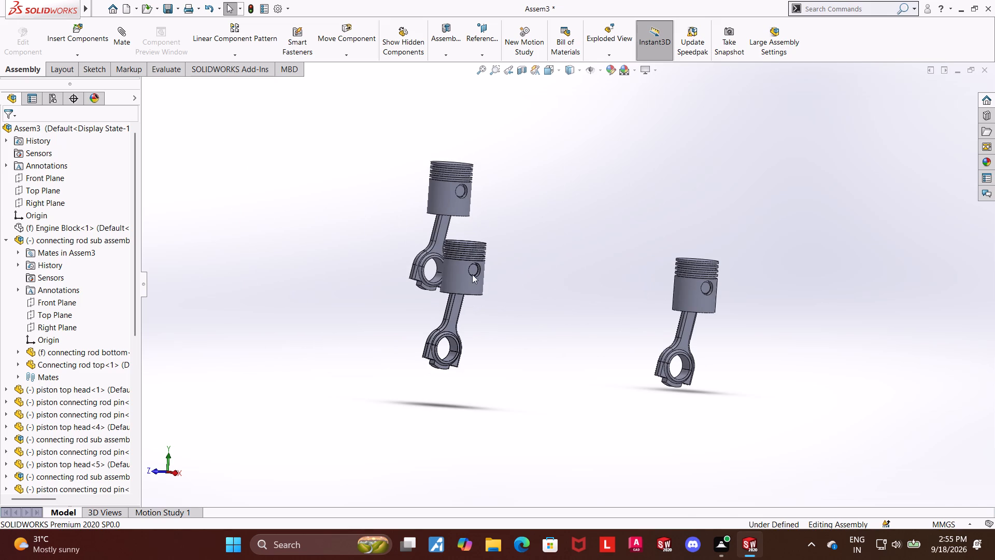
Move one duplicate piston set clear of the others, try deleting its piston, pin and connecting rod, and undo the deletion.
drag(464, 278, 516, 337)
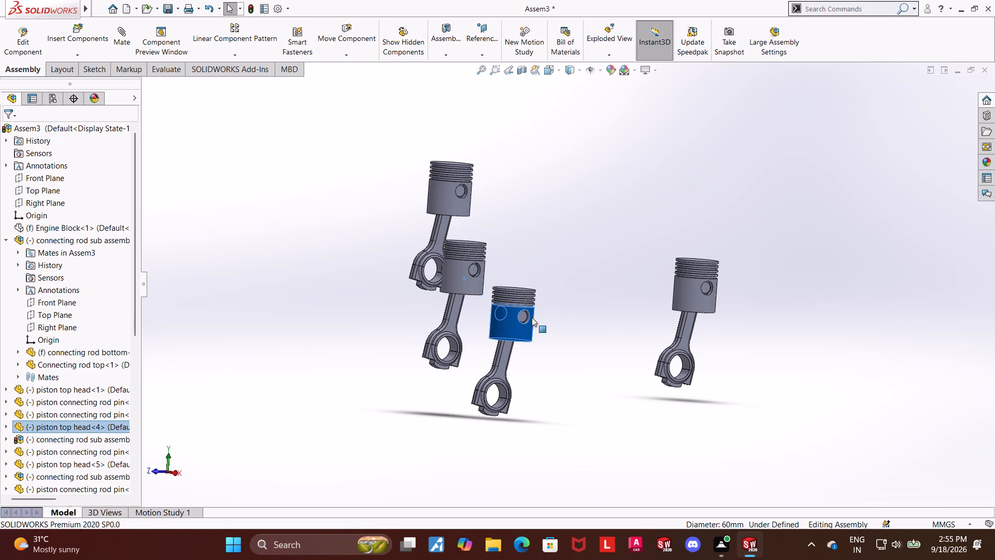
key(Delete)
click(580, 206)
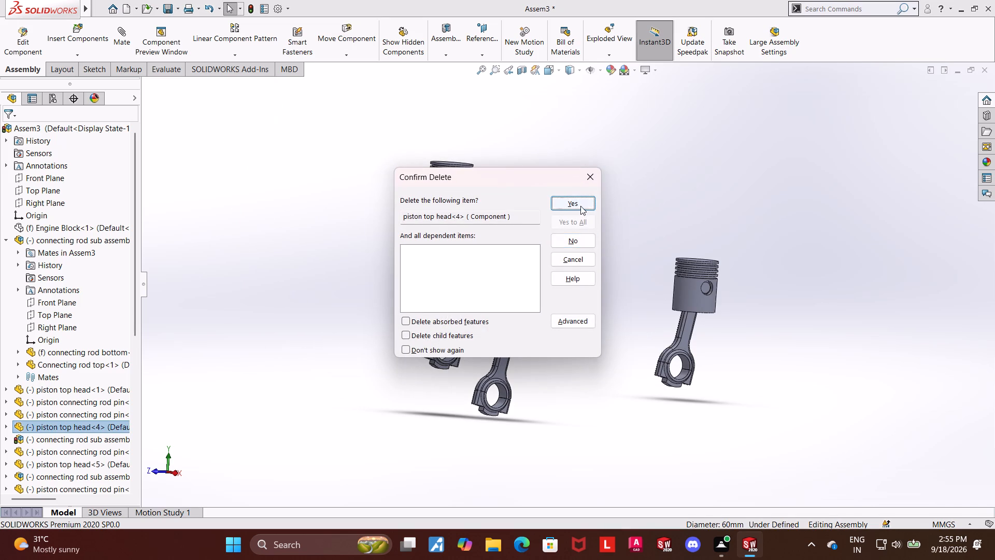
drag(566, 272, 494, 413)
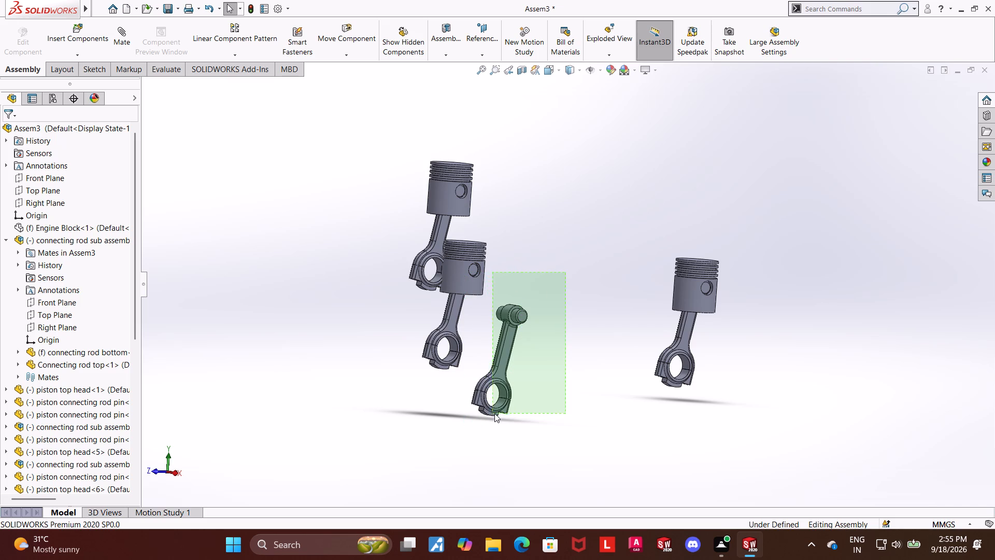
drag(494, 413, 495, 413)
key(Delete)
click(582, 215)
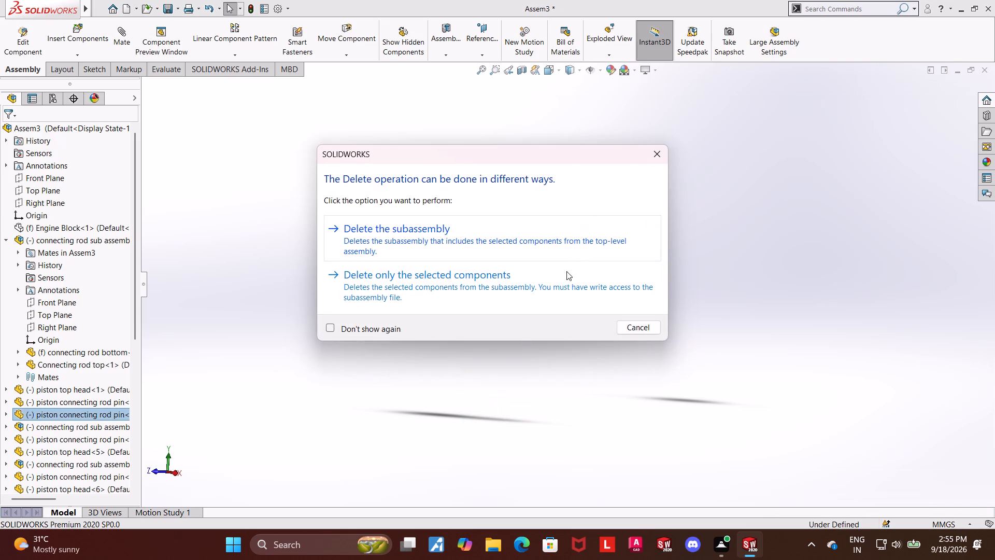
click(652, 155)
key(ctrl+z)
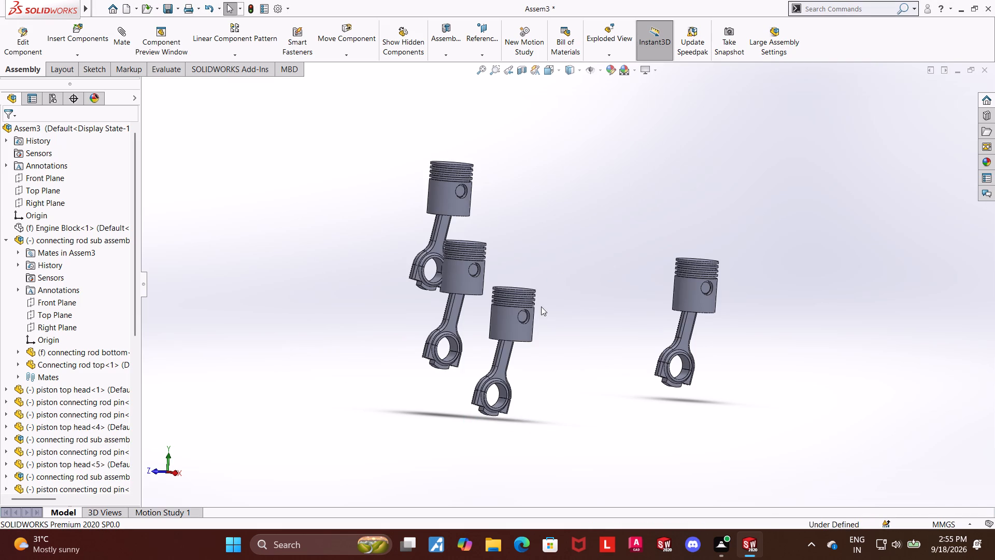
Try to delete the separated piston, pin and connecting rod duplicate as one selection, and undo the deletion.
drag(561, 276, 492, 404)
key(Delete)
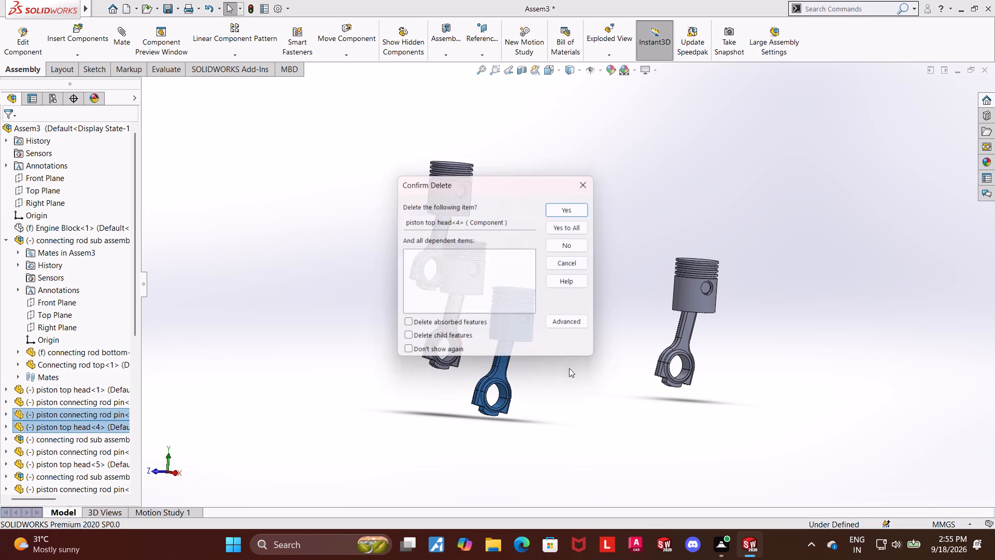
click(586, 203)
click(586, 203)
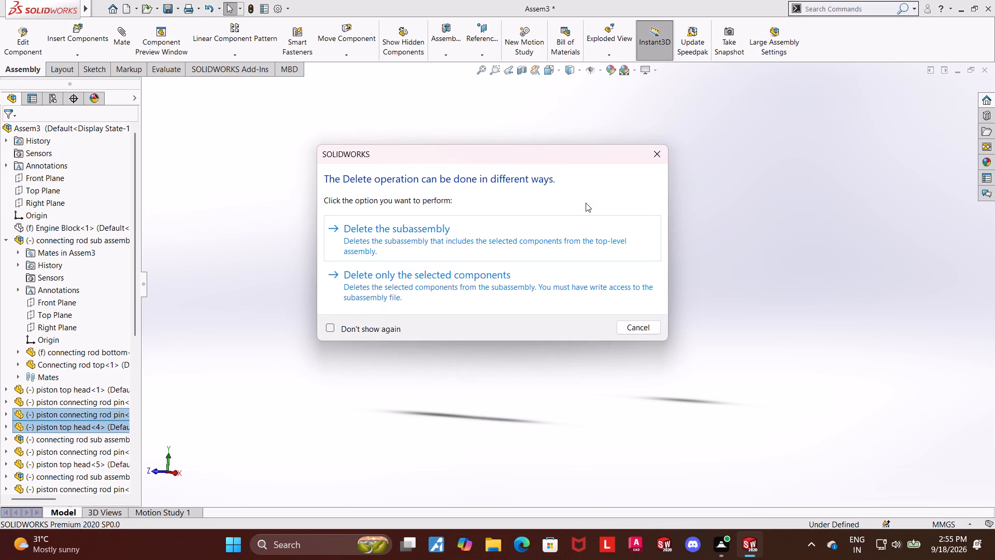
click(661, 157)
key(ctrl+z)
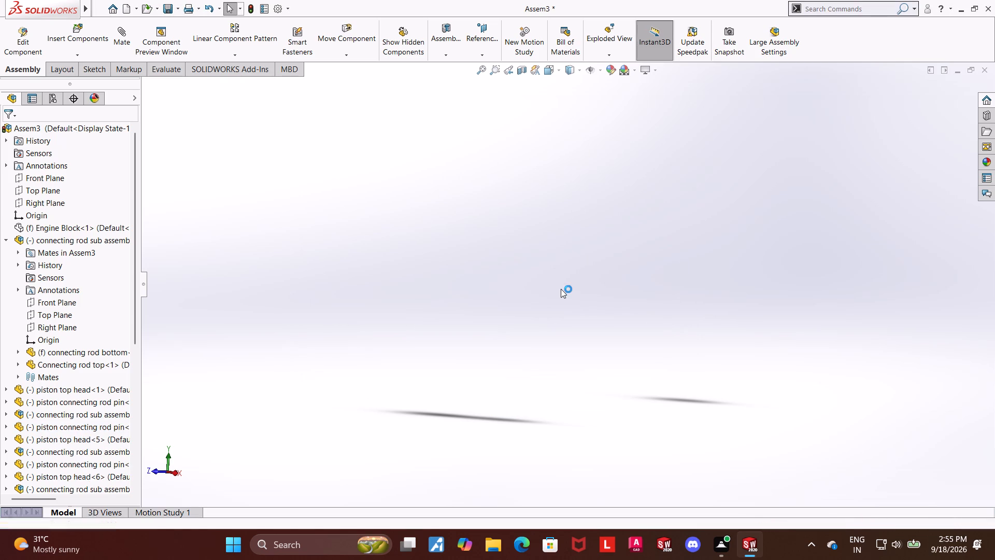
Undo the pasted duplicates, the engine block hiding and the deletions of the two earlier piston, pin and connecting rod sets.
scroll(561, 289, up, 5)
key(ctrl+z)
key(ctrl+z)
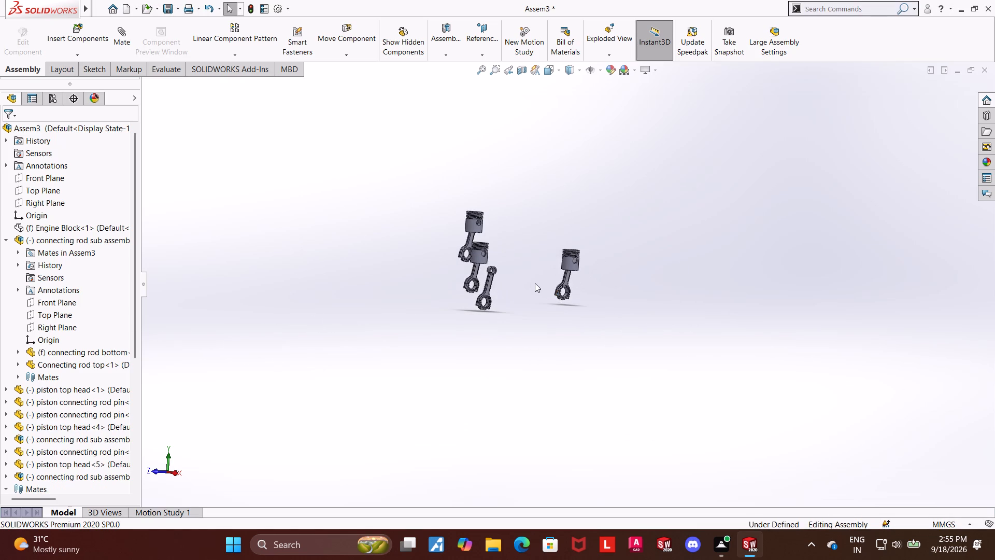
key(ctrl+z)
key(ctrl+z)
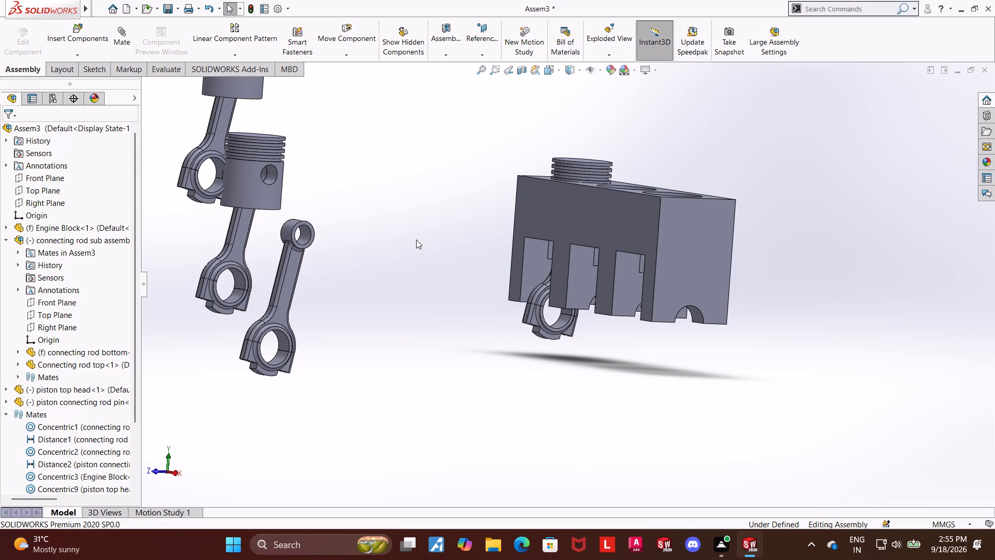
key(ctrl+z)
key(ctrl+z)
key(ctrl+z)
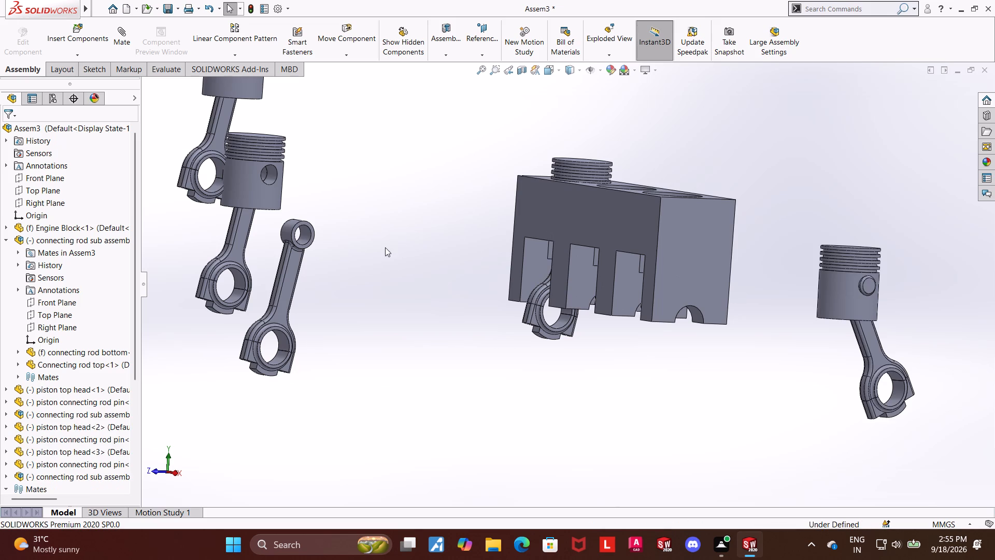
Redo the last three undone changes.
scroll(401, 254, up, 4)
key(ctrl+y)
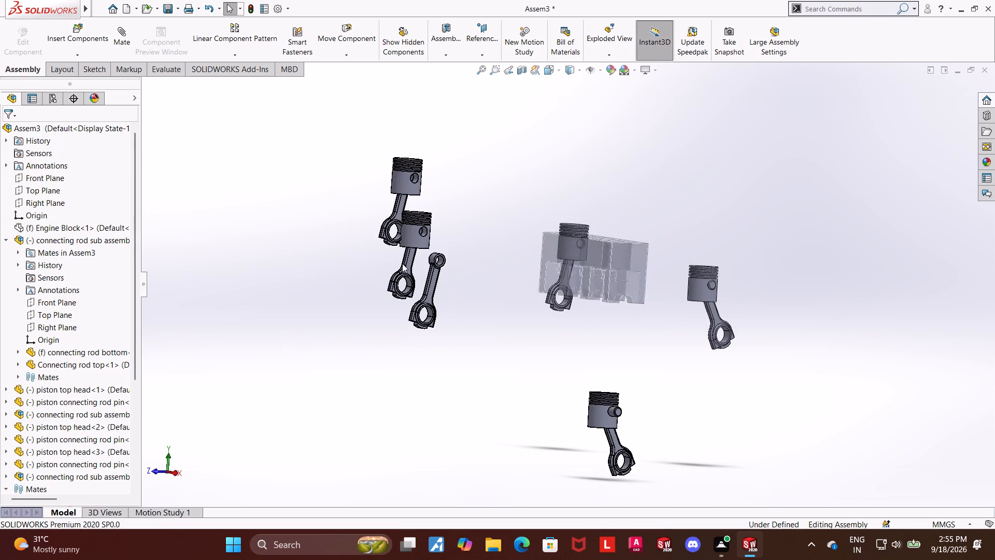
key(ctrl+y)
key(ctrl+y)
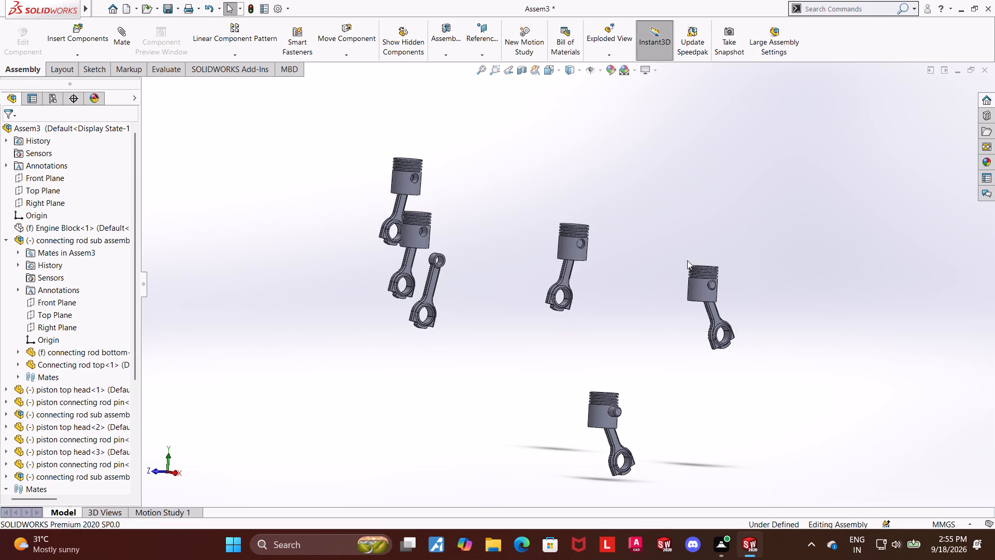
Undo back to before the third piston set was added and the second set's pin was inserted into its piston.
key(ctrl+z)
key(ctrl+z)
key(ctrl+z)
key(ctrl+z)
key(ctrl+z)
key(ctrl+z)
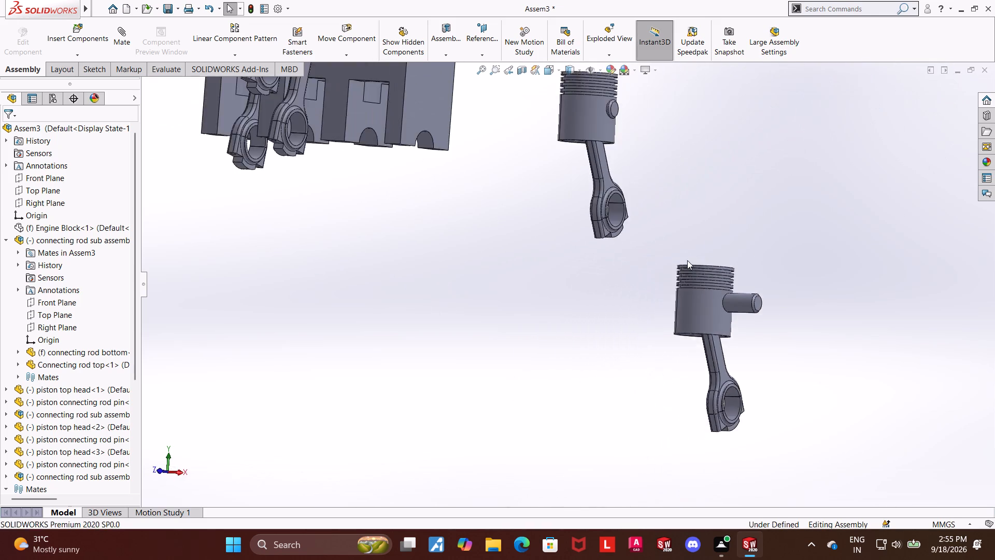
key(ctrl+z)
scroll(625, 268, up, 7)
scroll(570, 268, up, 2)
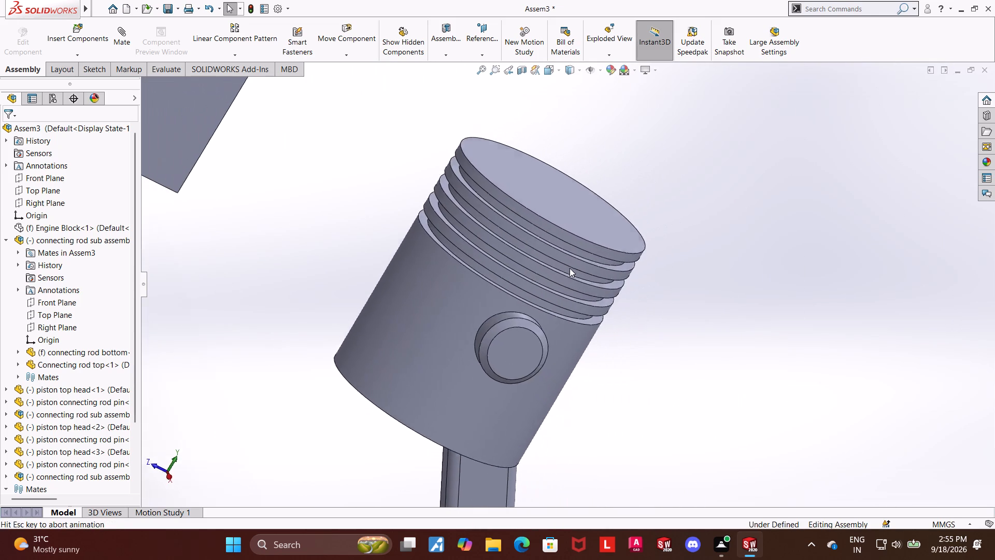
scroll(570, 268, up, 4)
scroll(37, 435, down, 5)
scroll(68, 421, up, 6)
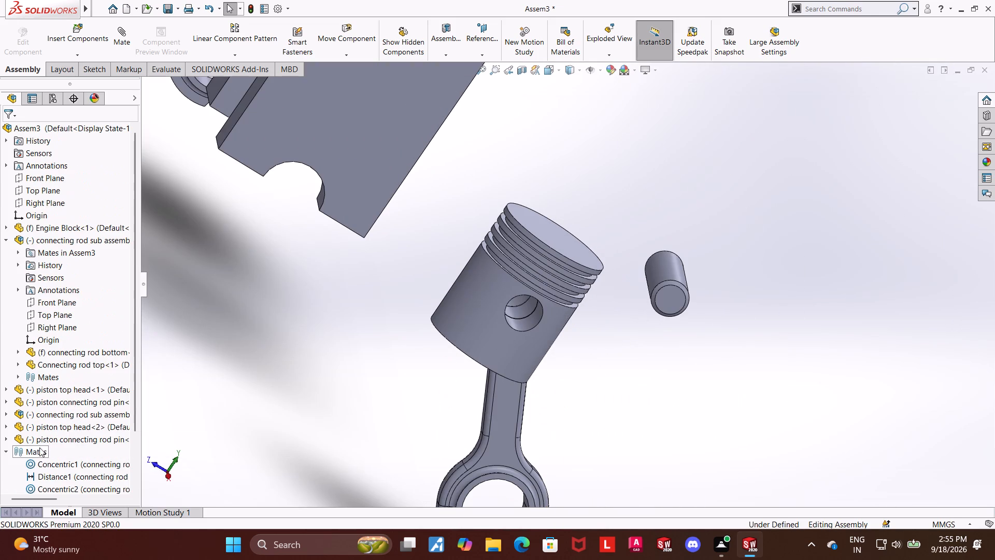
scroll(283, 384, up, 13)
scroll(447, 267, down, 4)
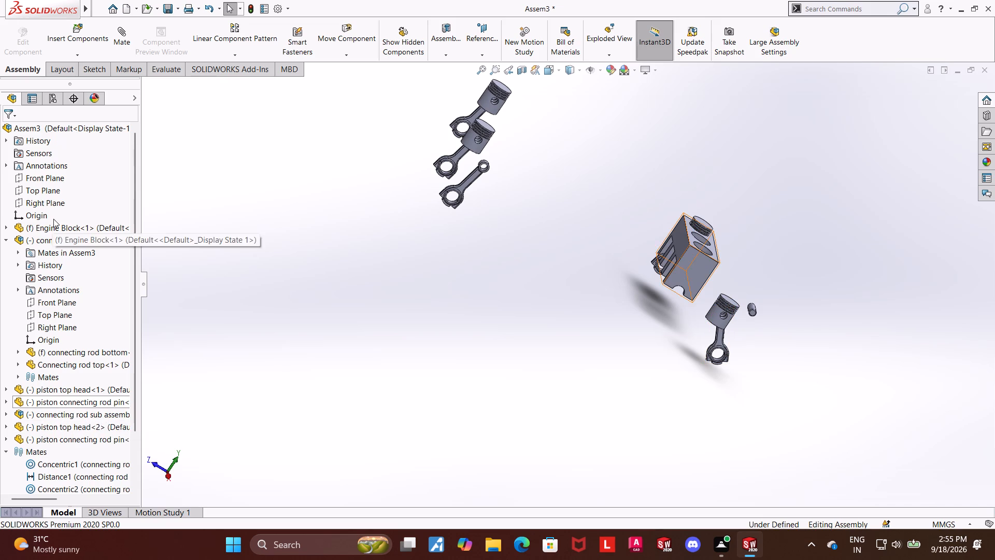
Delete the second connecting rod subassembly, its piston and the loose pin beside the engine block.
click(58, 387)
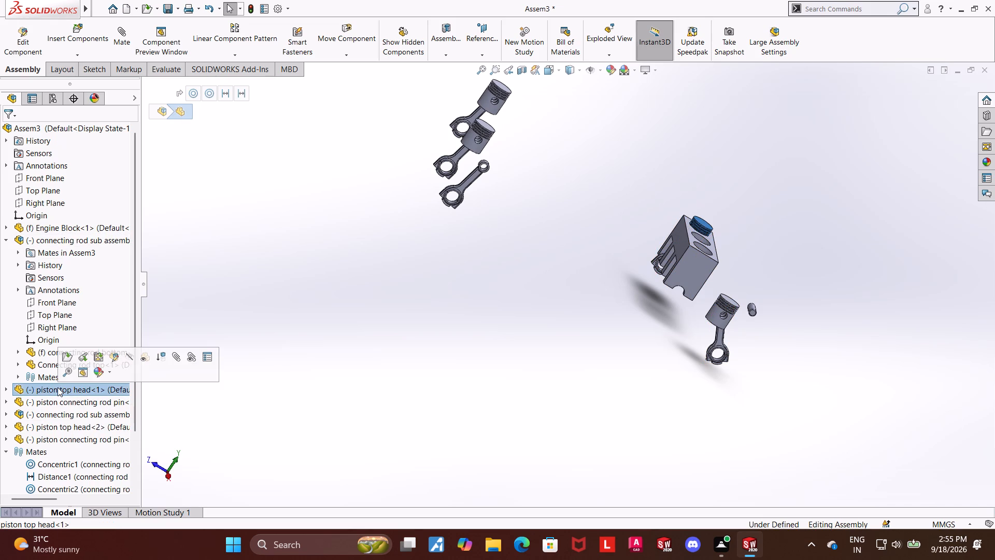
middle_drag(352, 331, 408, 372)
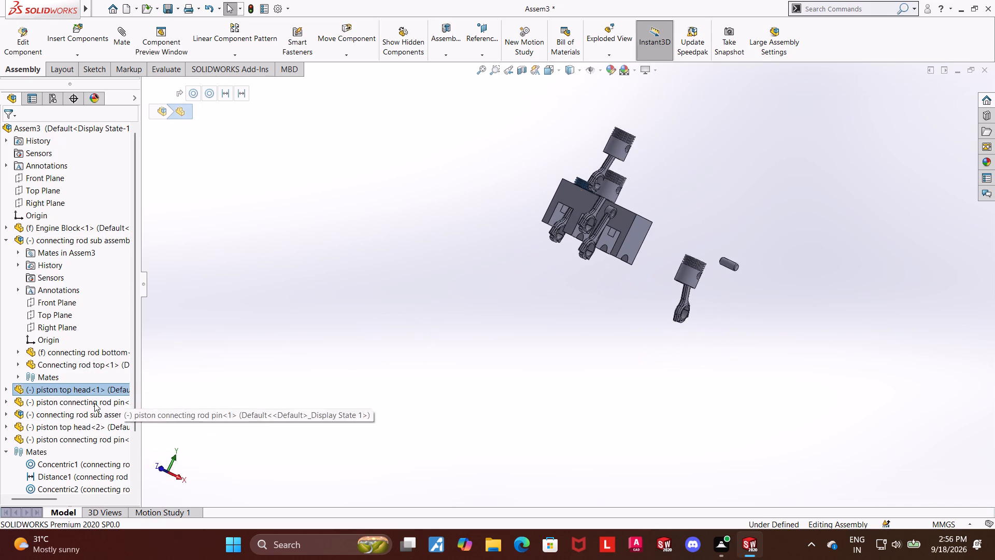
click(42, 430)
click(444, 399)
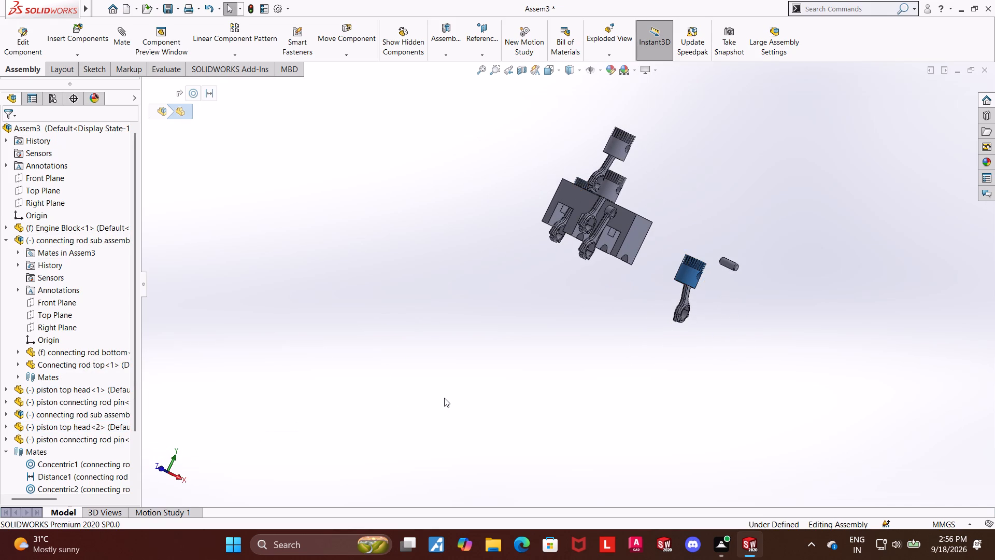
middle_drag(551, 353, 518, 335)
drag(825, 220, 720, 332)
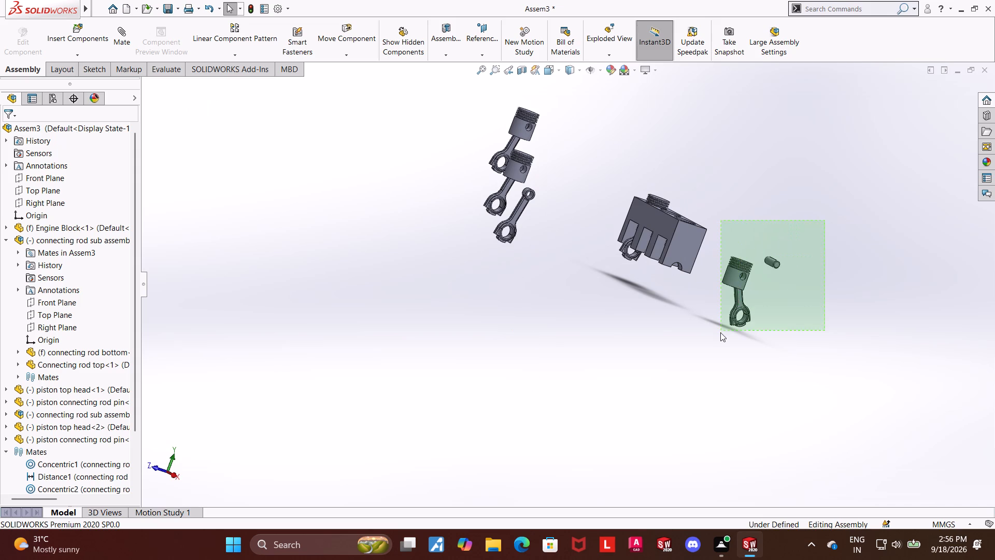
drag(720, 332, 720, 332)
key(Delete)
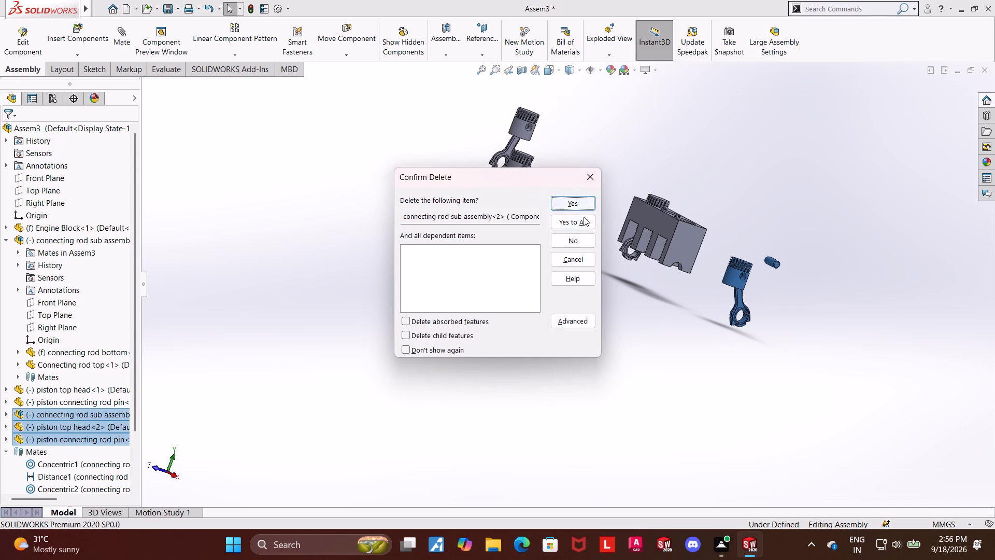
click(584, 218)
Examine the stray piston and connecting rod copies in relation to the engine block and its empty bores.
scroll(571, 190, up, 5)
scroll(548, 184, down, 4)
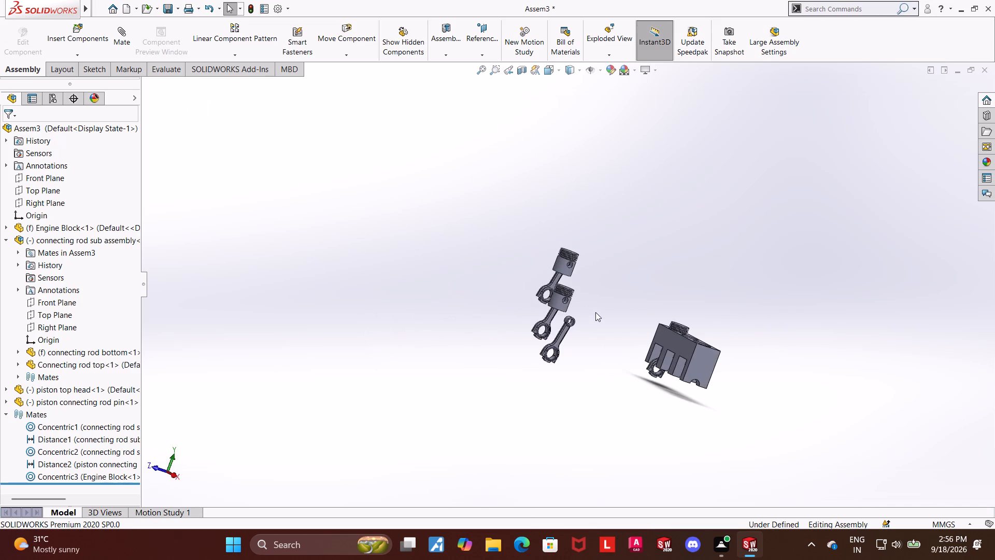
middle_drag(591, 314, 562, 328)
scroll(580, 320, up, 1)
scroll(517, 333, down, 6)
scroll(590, 303, up, 2)
scroll(662, 329, up, 1)
middle_drag(666, 325, 716, 306)
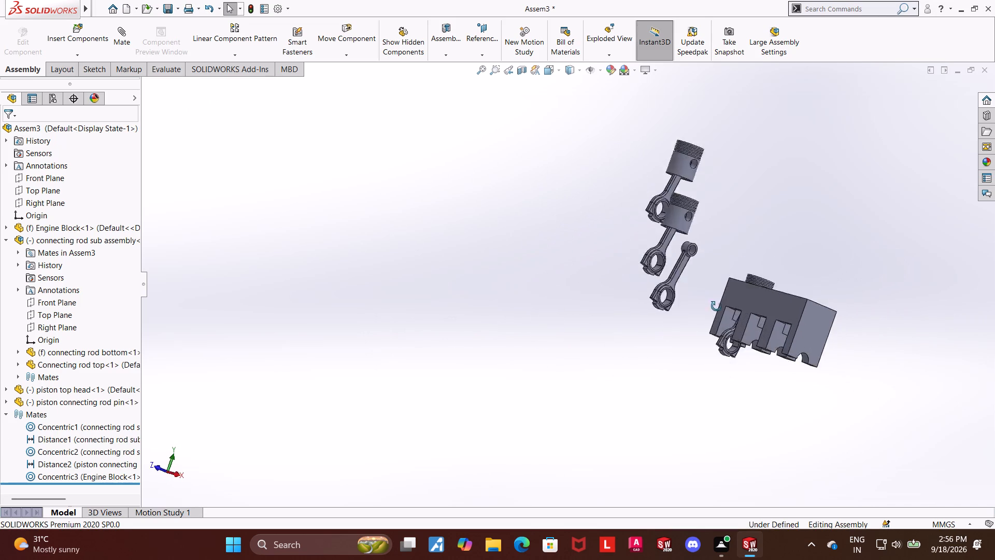
middle_drag(716, 306, 729, 354)
scroll(792, 371, up, 5)
scroll(637, 273, down, 9)
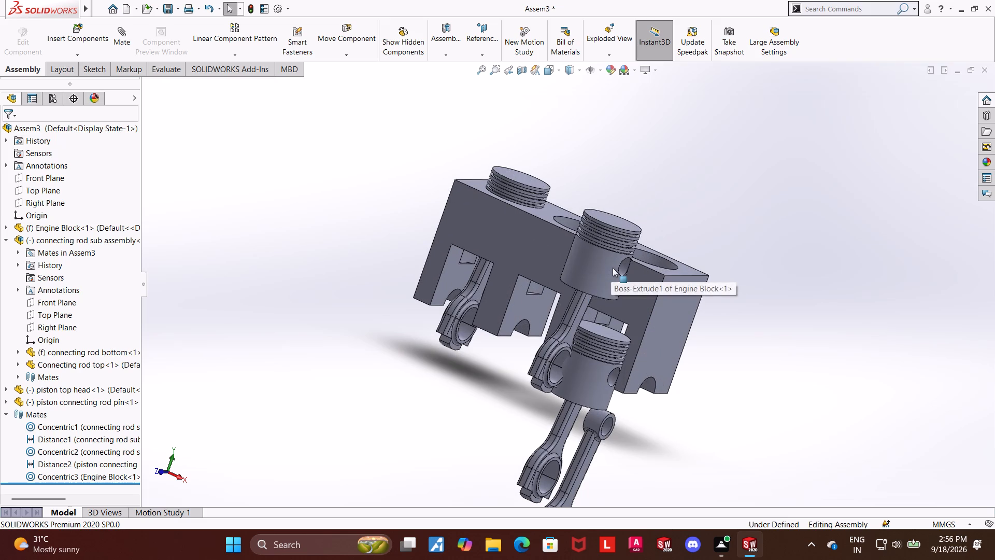
click(607, 268)
click(789, 302)
middle_drag(776, 298, 761, 317)
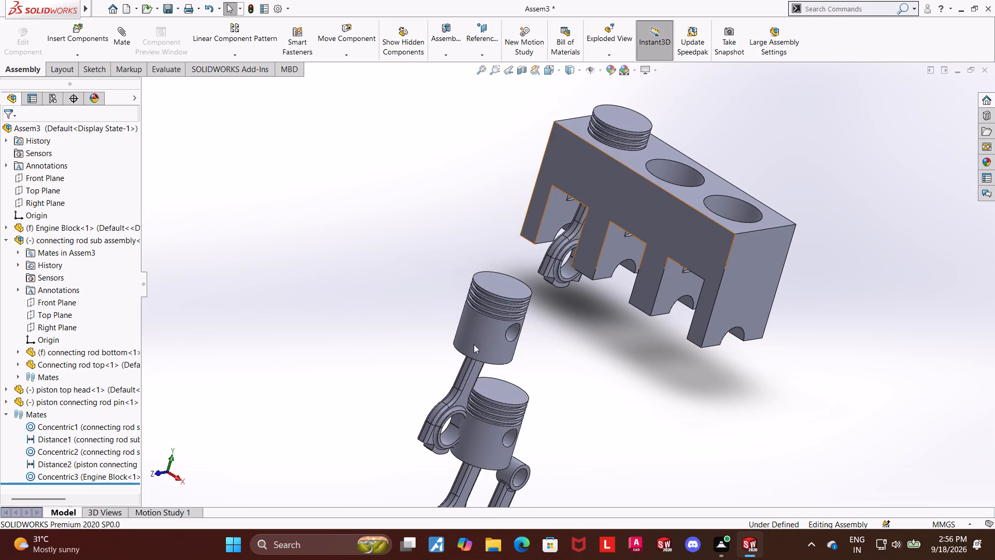
click(481, 339)
scroll(558, 368, up, 3)
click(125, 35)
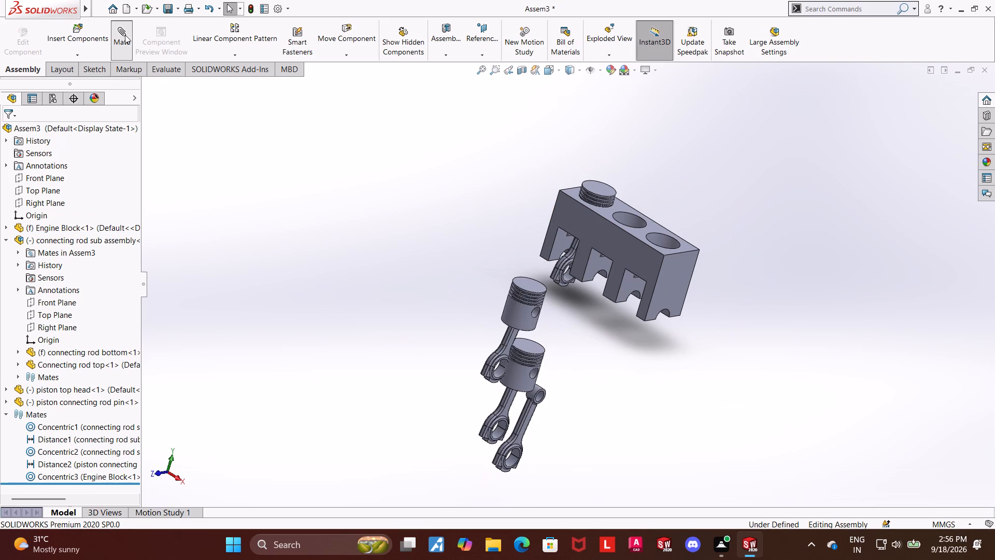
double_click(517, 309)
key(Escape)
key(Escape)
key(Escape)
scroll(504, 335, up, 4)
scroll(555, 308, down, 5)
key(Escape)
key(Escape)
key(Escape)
Try to select the stray piston and connecting rod copies and check the piston pin's entry in the component tree.
middle_drag(586, 367, 558, 351)
drag(452, 246, 358, 379)
click(408, 334)
right_drag(408, 333, 409, 316)
scroll(406, 323, up, 4)
right_click(498, 296)
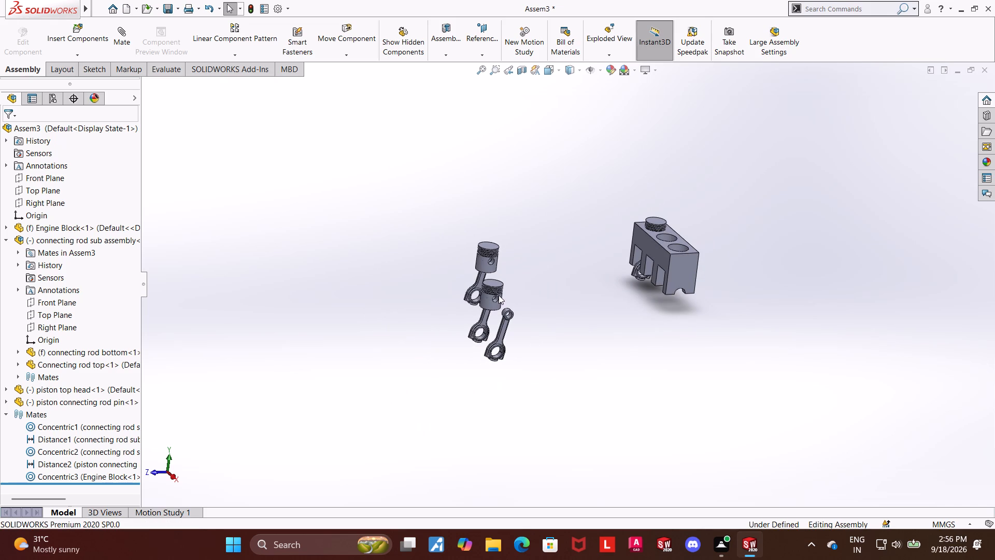
click(454, 318)
drag(549, 226, 416, 395)
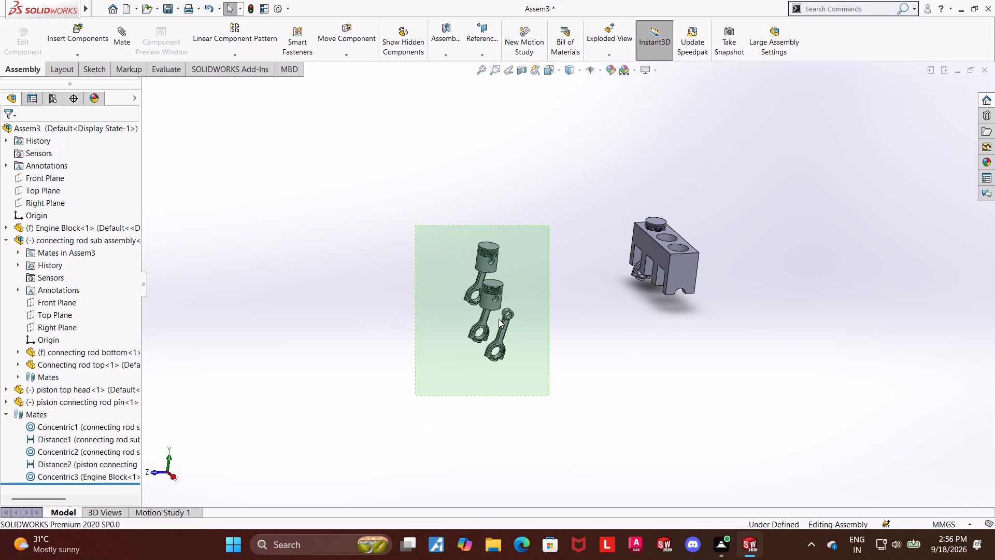
click(498, 255)
click(61, 399)
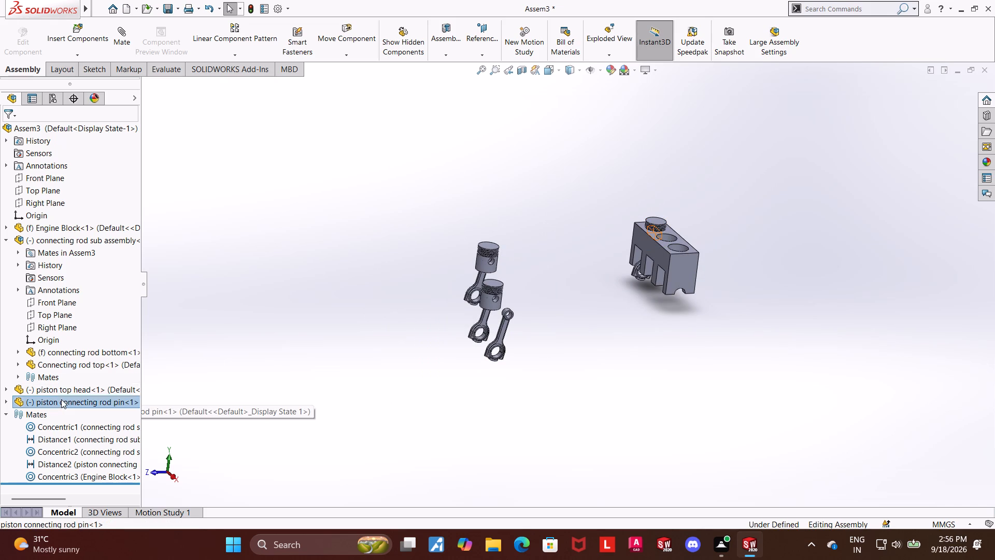
click(441, 392)
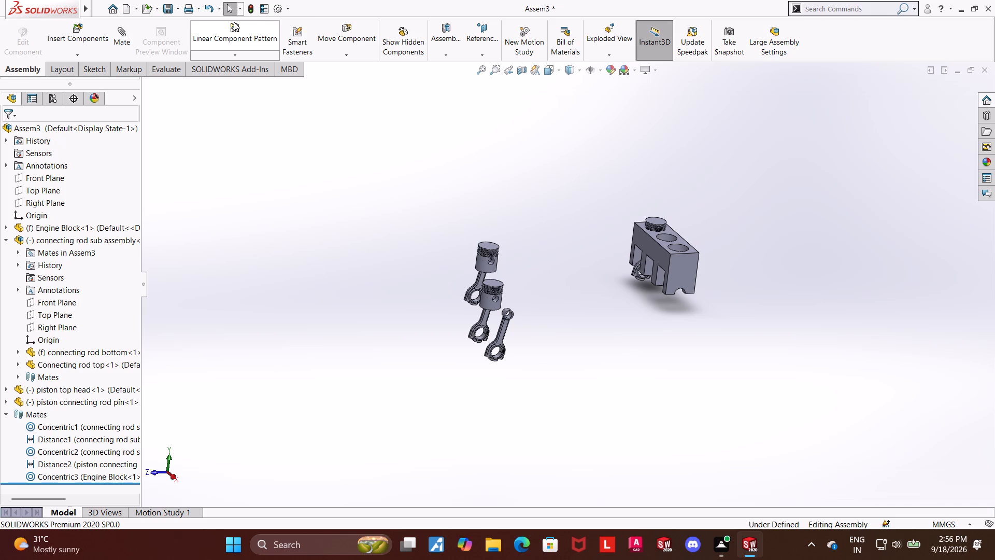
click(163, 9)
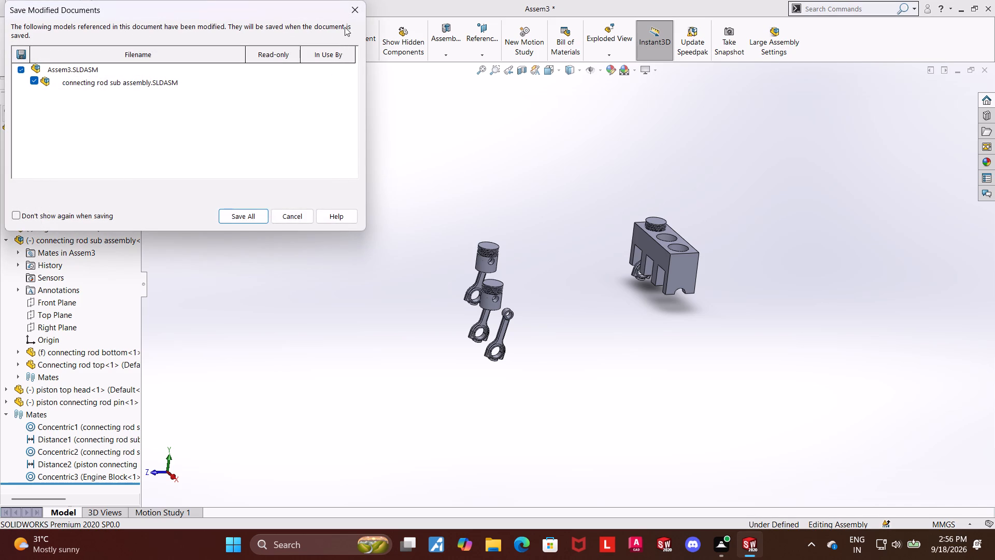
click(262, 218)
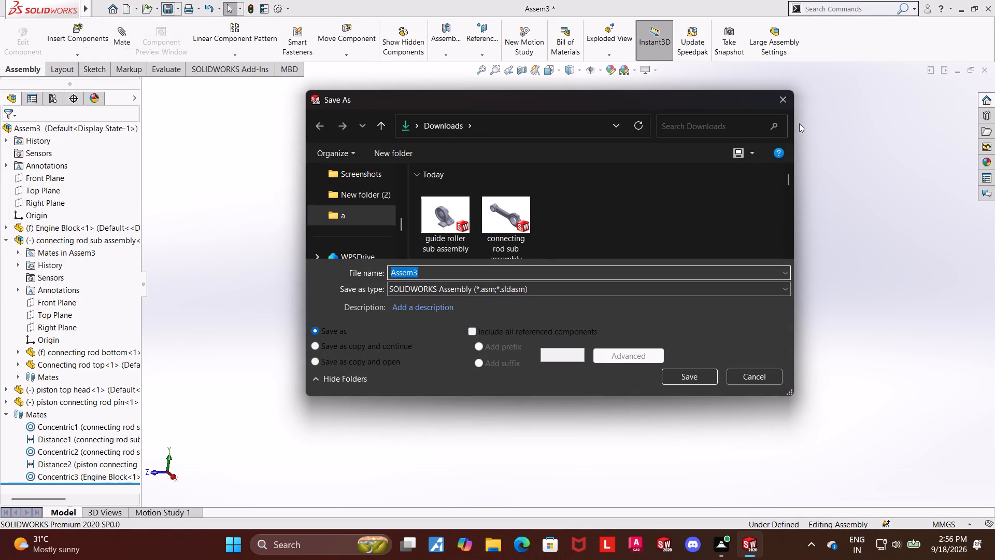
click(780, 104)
Save all modified documents, naming the main assembly "piston engine assembly" in the Downloads folder.
click(165, 6)
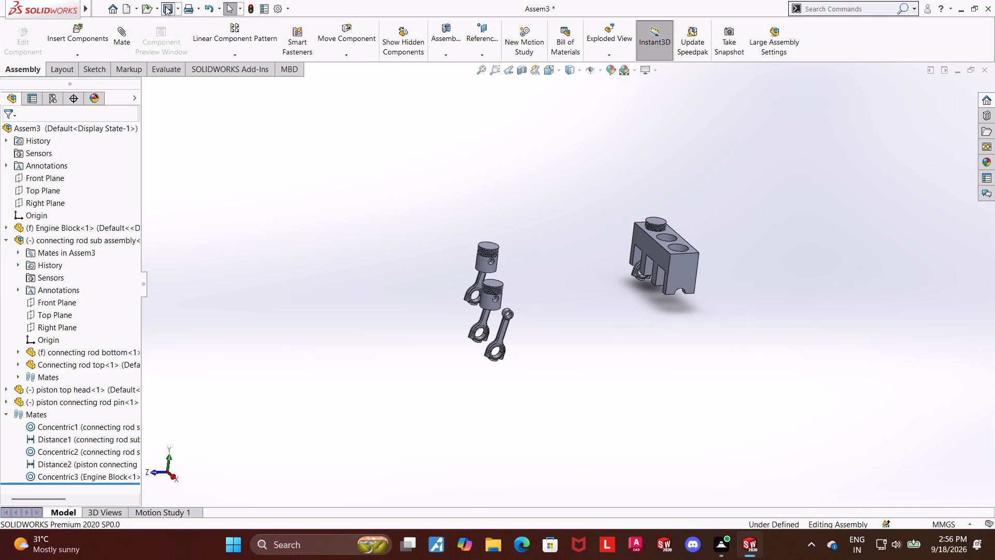
click(261, 213)
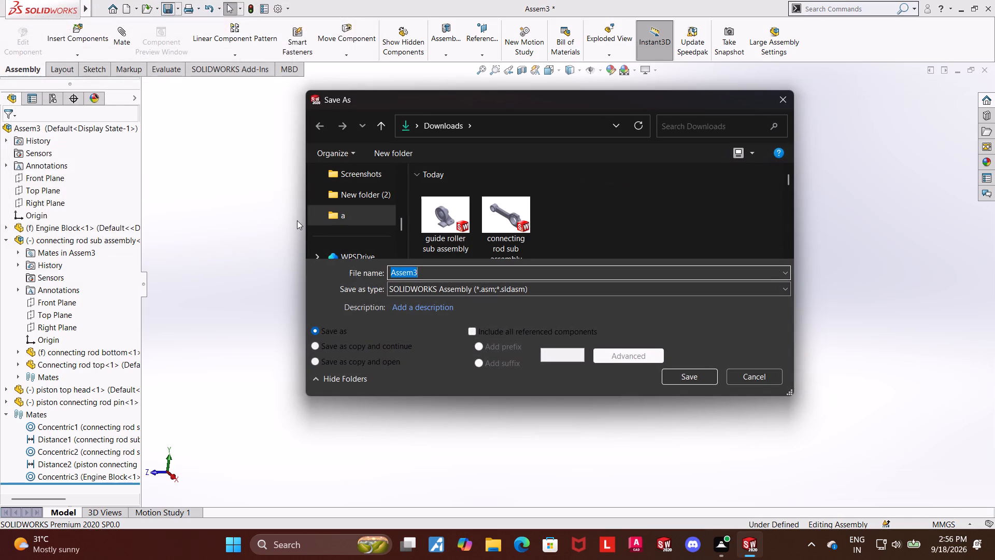
text(piston engine assembly)
key(space)
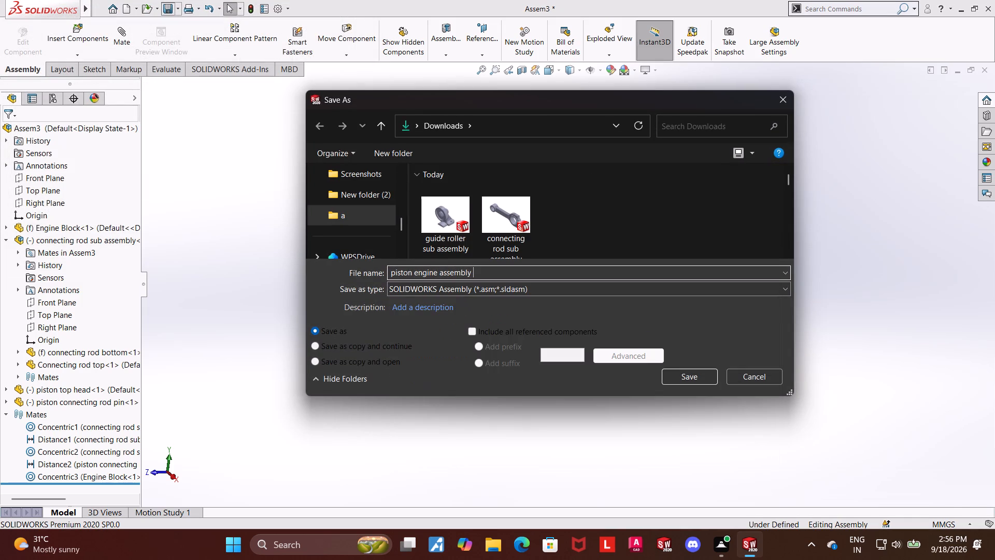
click(679, 374)
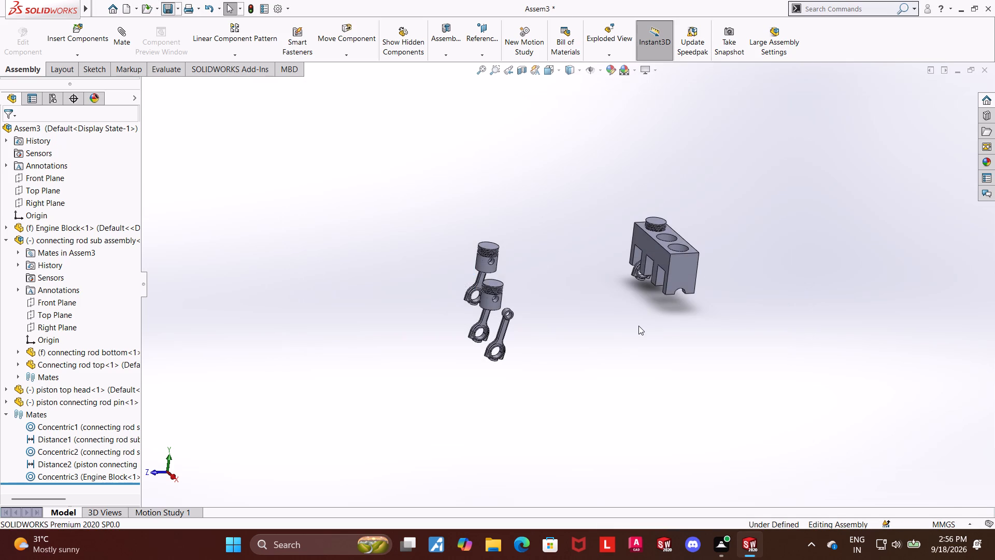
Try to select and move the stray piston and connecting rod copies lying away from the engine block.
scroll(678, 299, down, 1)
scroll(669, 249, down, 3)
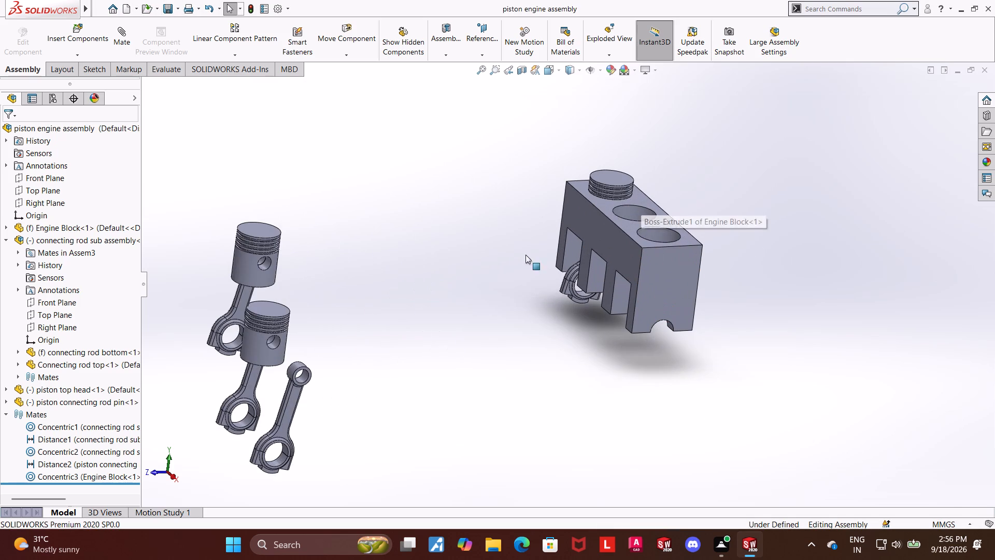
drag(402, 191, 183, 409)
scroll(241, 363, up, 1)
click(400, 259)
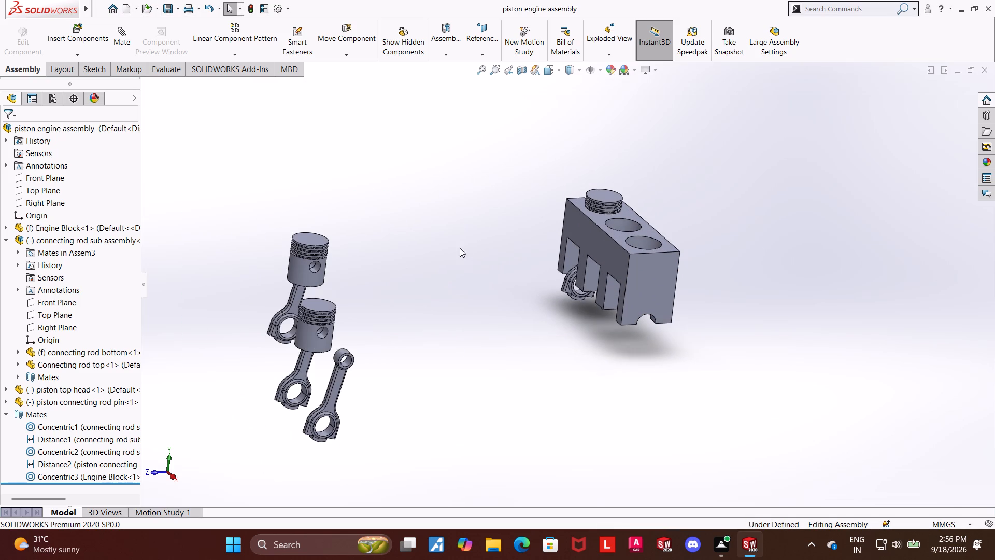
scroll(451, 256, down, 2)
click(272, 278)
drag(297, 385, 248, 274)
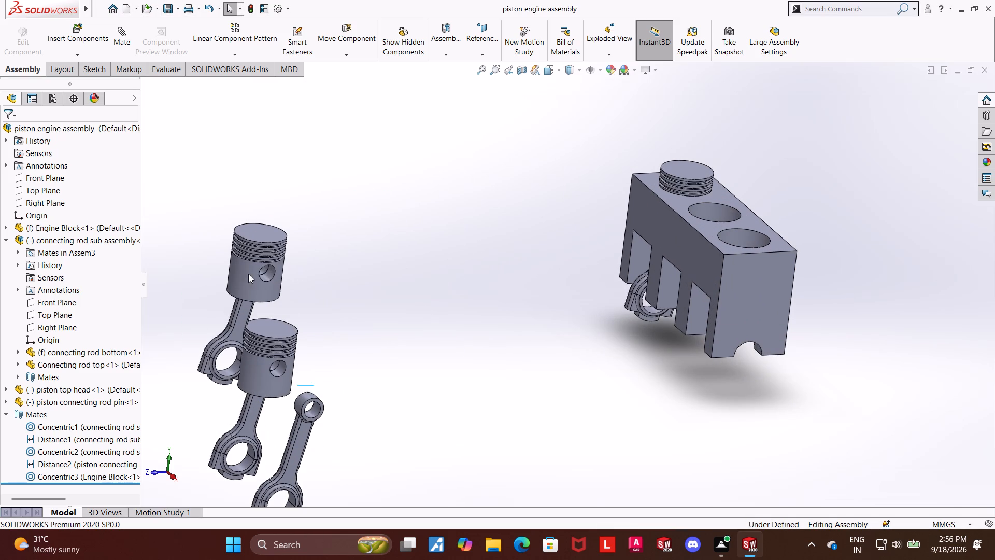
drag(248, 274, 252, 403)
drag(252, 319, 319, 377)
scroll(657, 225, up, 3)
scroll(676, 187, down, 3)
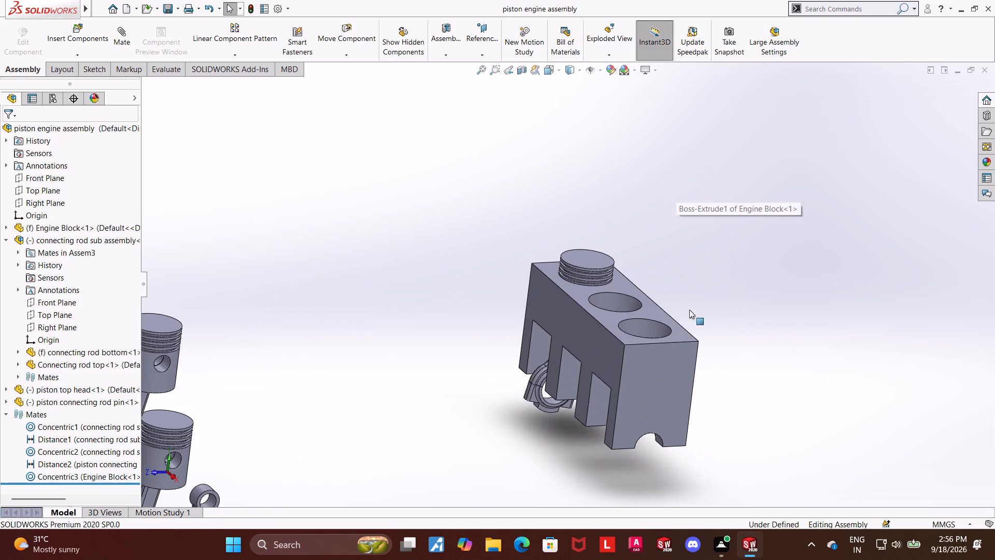
Hide the engine block so the piston and connecting rod inside its first bore are exposed.
middle_drag(758, 379, 767, 404)
scroll(636, 309, down, 3)
middle_drag(667, 314, 674, 301)
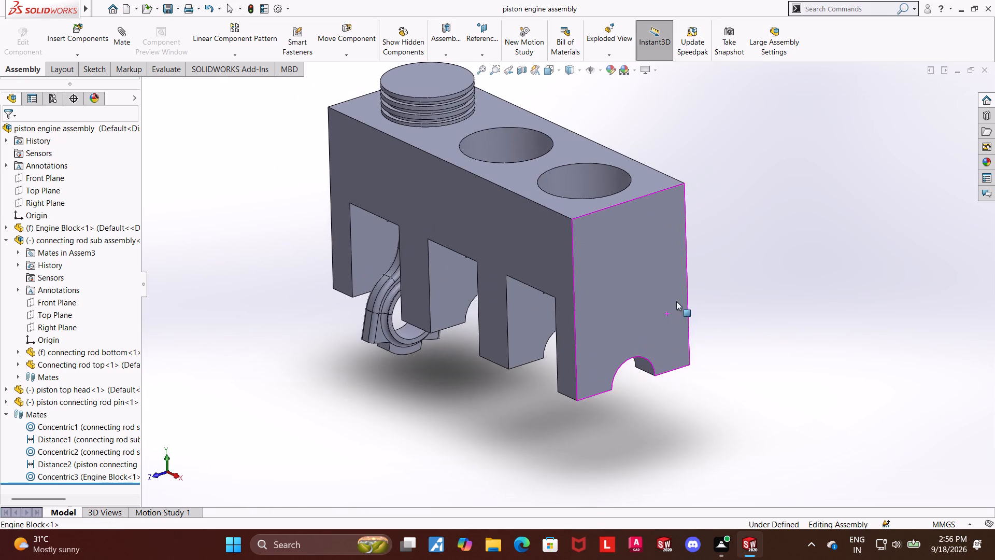
scroll(484, 262, up, 2)
right_click(508, 236)
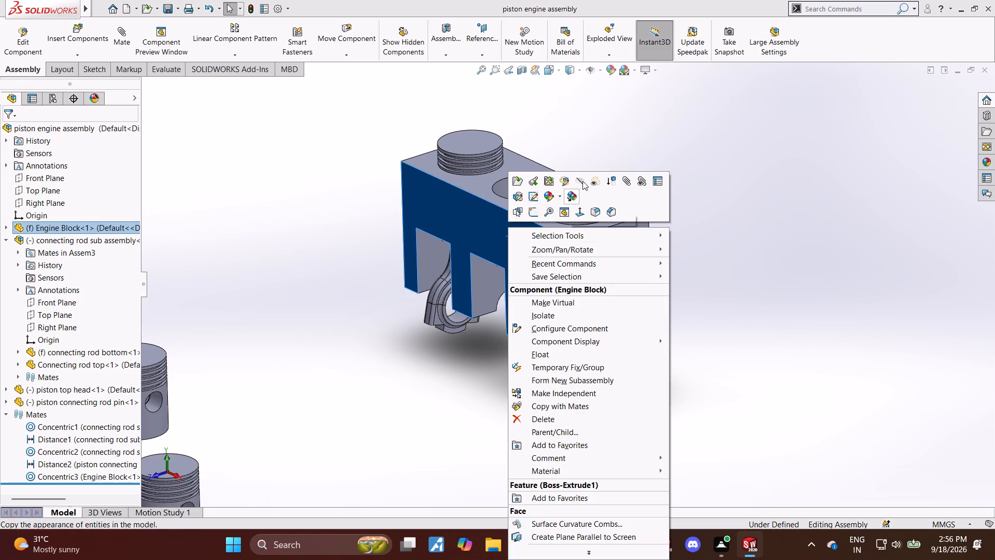
click(581, 181)
Copy the mated piston, pin and connecting rod subassembly together, and paste two copies of the set.
scroll(516, 190, down, 2)
drag(565, 123, 397, 379)
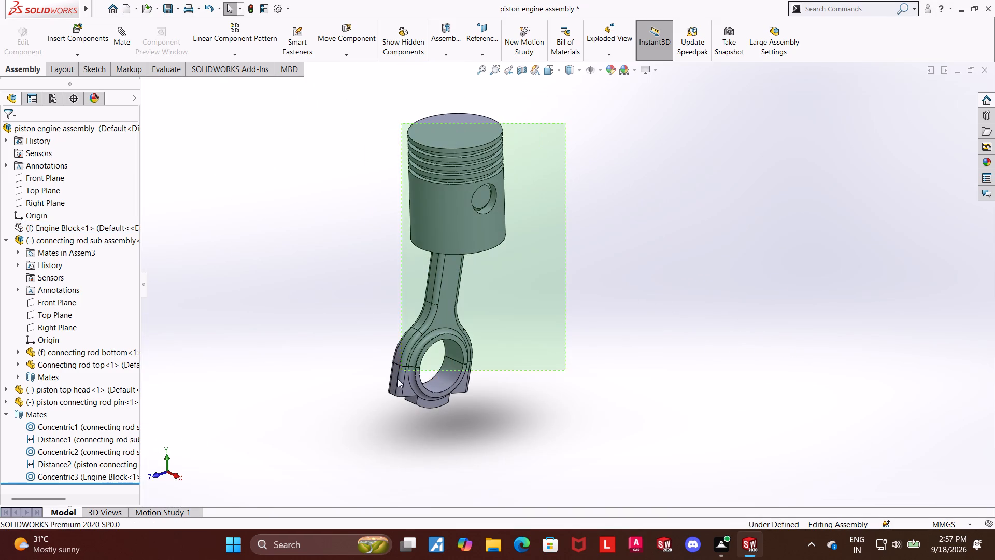
drag(397, 379, 377, 415)
key(ctrl+c)
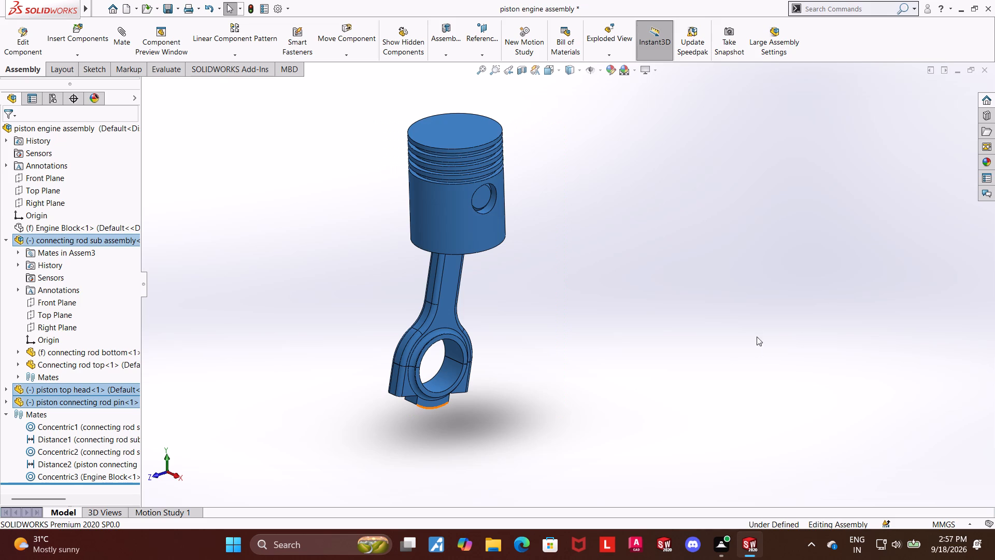
key(ctrl+v)
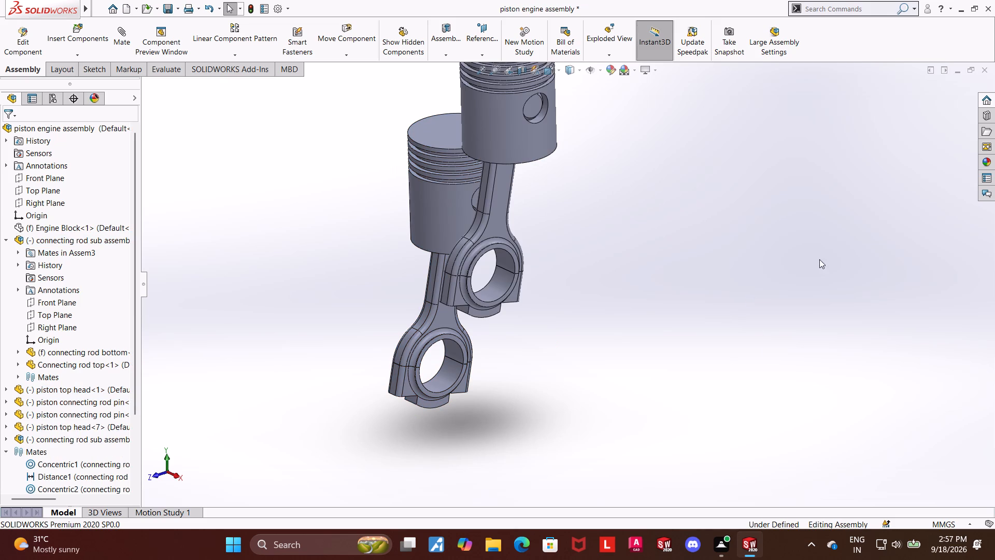
middle_drag(761, 258, 753, 270)
key(ctrl+v)
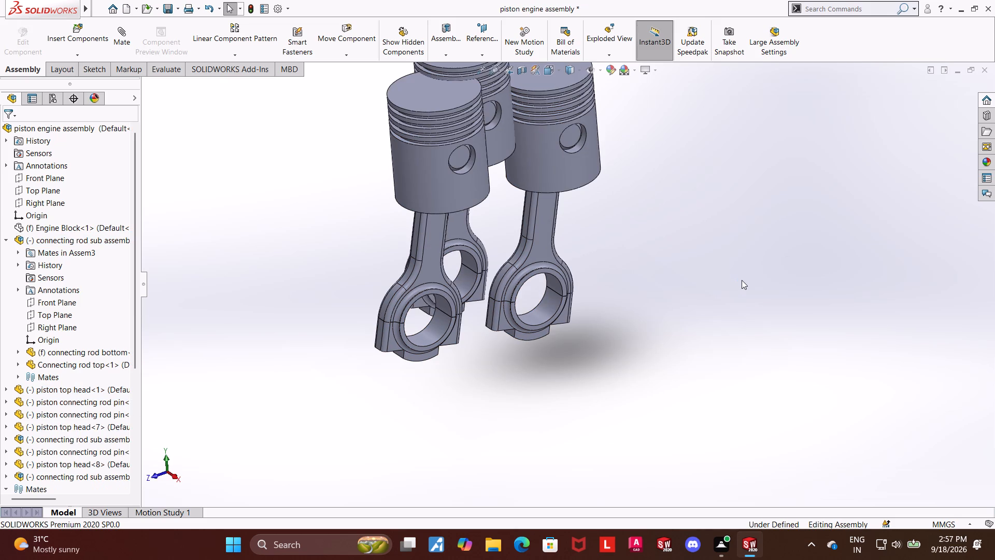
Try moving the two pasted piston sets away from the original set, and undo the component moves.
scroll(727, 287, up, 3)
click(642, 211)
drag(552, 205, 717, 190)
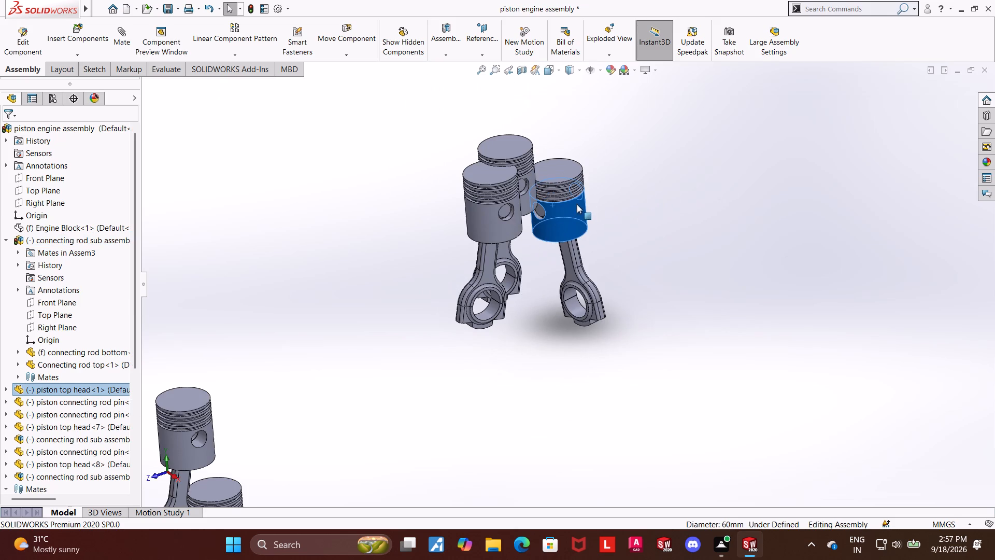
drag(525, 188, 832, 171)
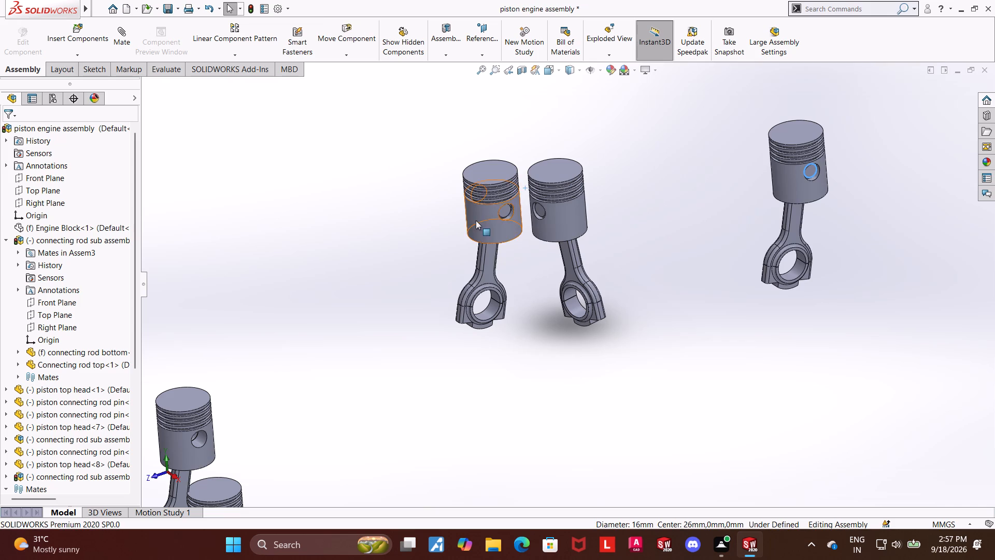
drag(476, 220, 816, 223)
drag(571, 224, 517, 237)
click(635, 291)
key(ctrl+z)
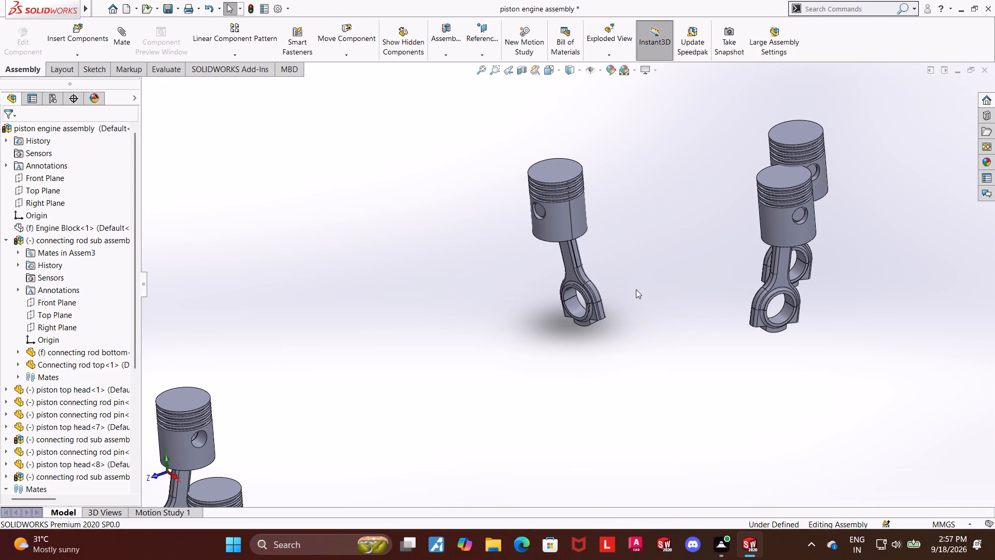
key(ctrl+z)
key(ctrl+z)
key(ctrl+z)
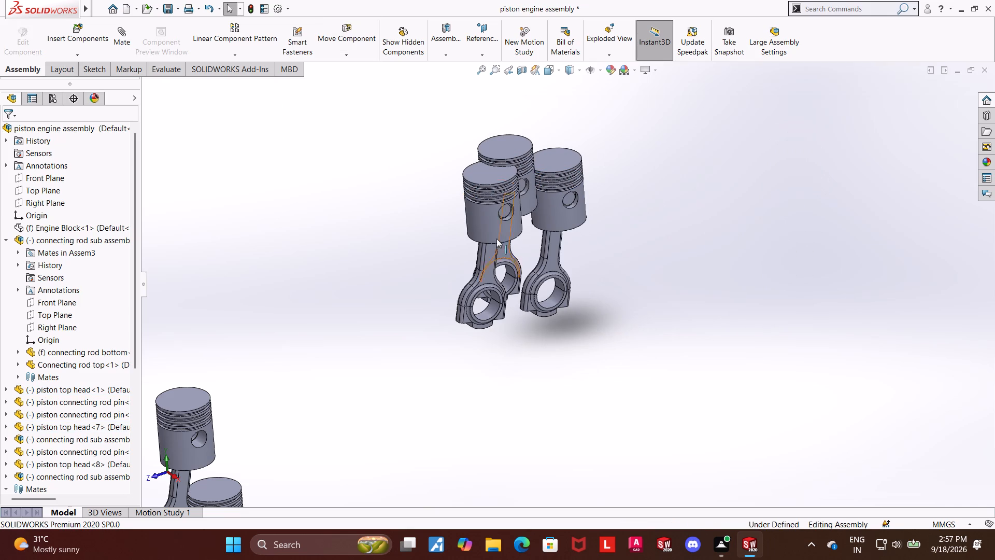
Move the two pasted piston sets clear of the original set and space them apart from each other.
drag(497, 217, 844, 220)
drag(514, 198, 841, 212)
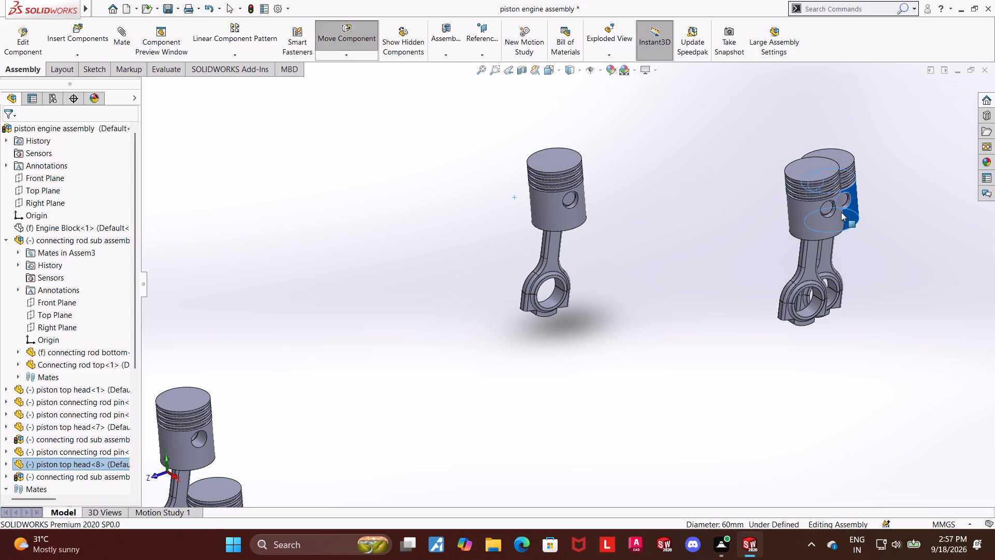
drag(844, 209, 959, 211)
drag(820, 222, 966, 230)
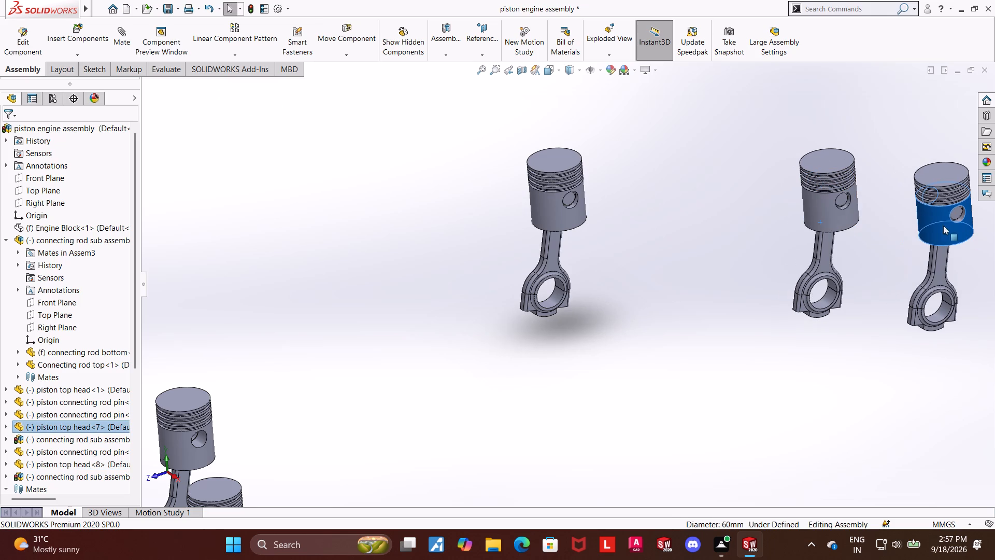
click(695, 289)
Show the hidden engine block again.
click(39, 223)
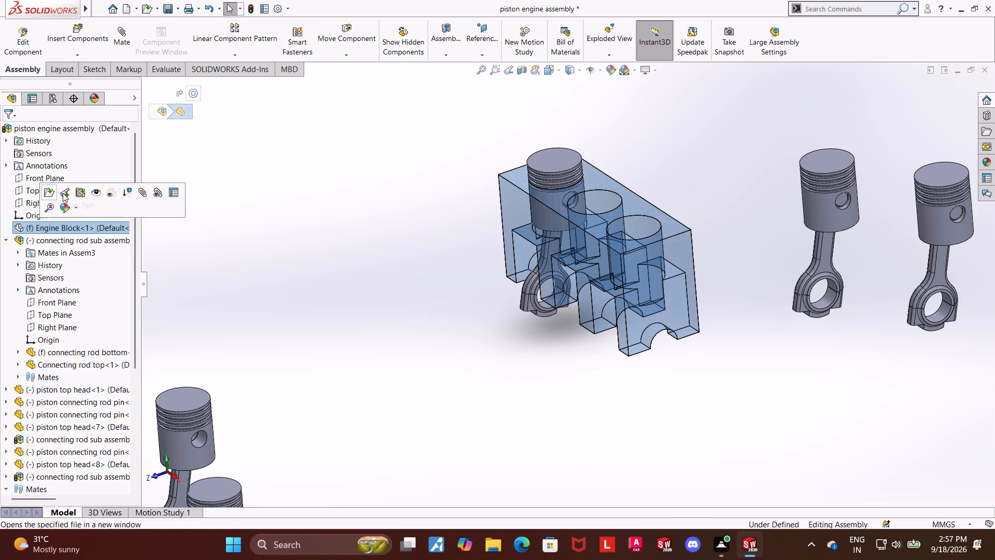
click(102, 191)
click(653, 391)
Mate one copied piston concentric with the engine block's middle bore and slide it down into the bore.
scroll(573, 124, down, 2)
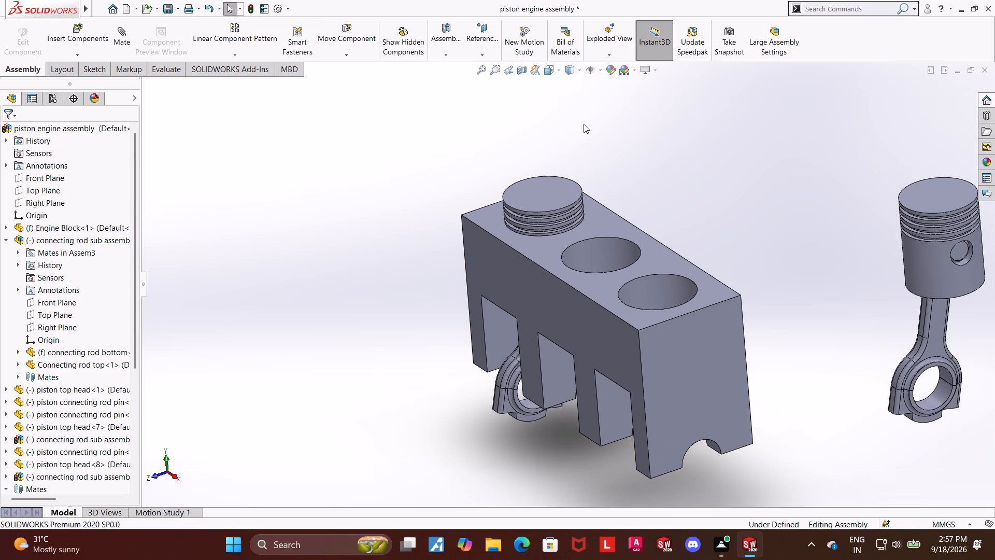
click(950, 276)
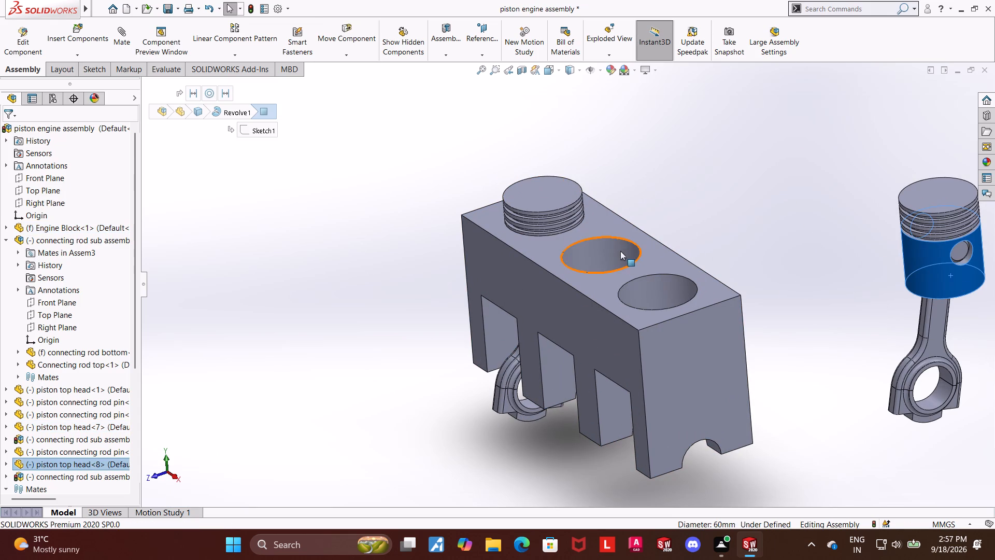
ctrl+click(620, 251)
click(123, 39)
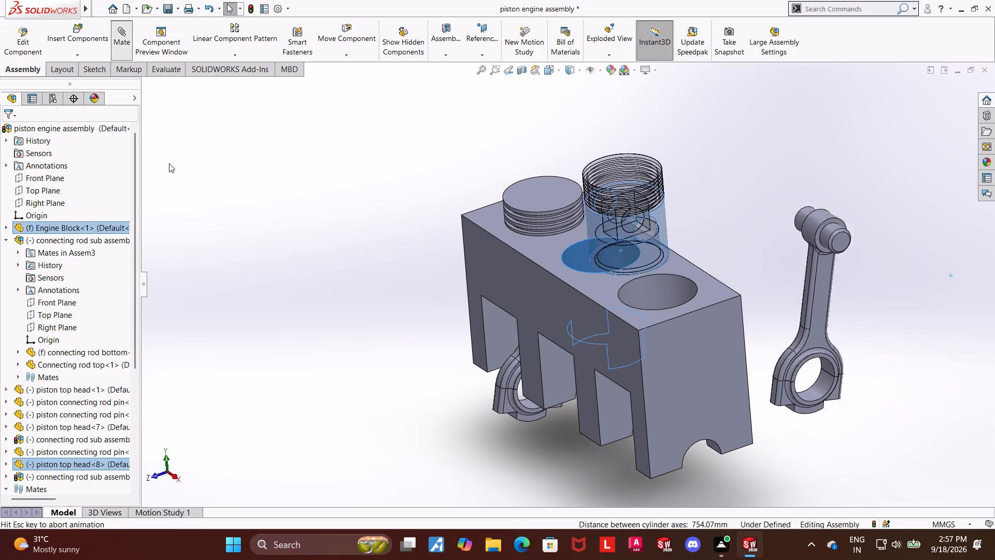
click(9, 135)
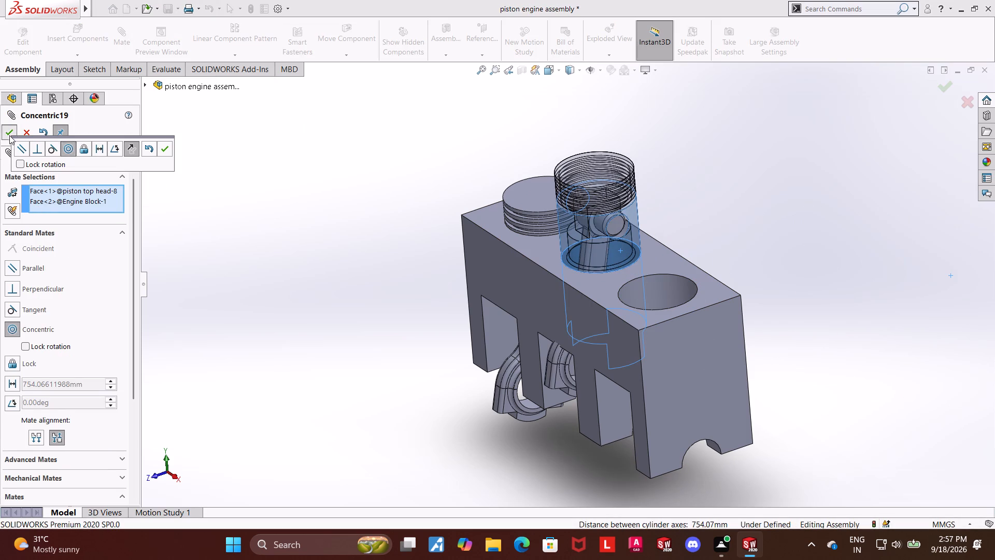
drag(608, 246, 592, 312)
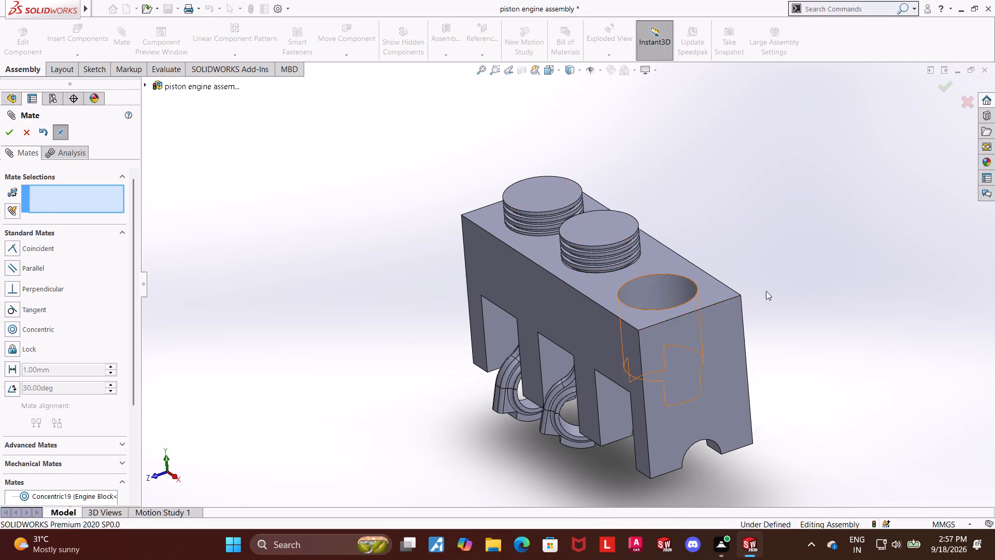
Leave the Mate command and swing the connecting rod under the middle bore to check its movement and position.
middle_drag(818, 285, 864, 256)
scroll(549, 394, up, 1)
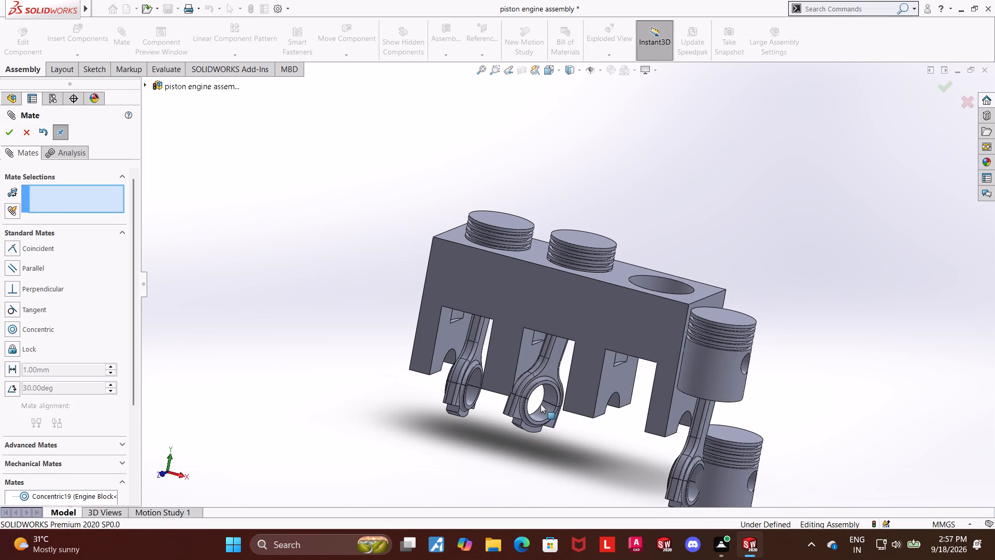
drag(547, 376, 590, 297)
middle_drag(832, 282, 894, 327)
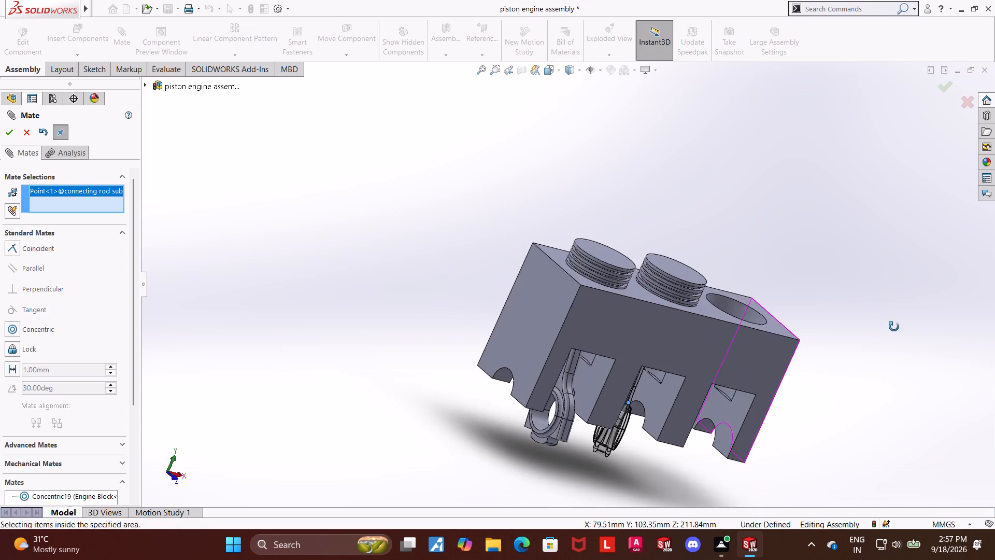
middle_drag(894, 327, 825, 290)
click(883, 400)
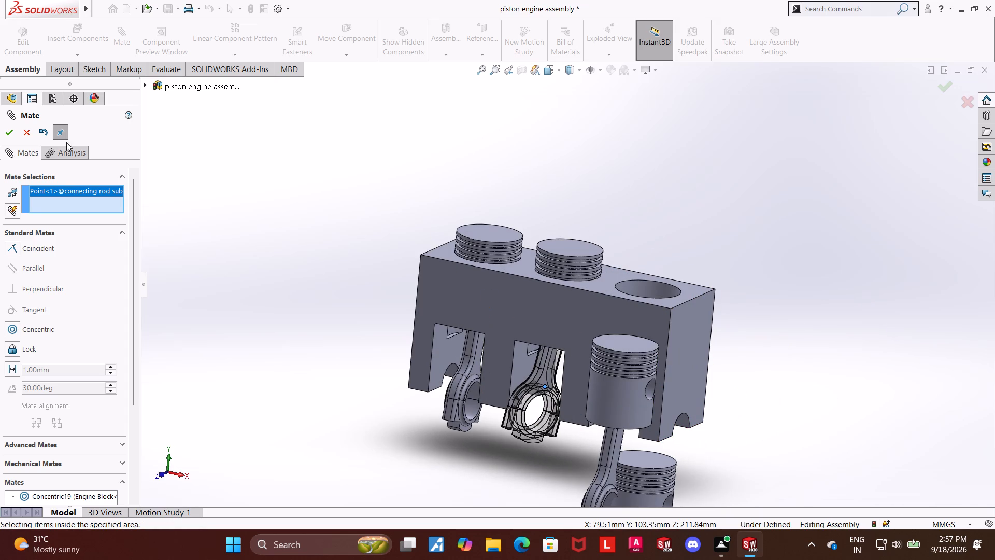
click(31, 136)
scroll(504, 373, up, 2)
scroll(521, 379, down, 6)
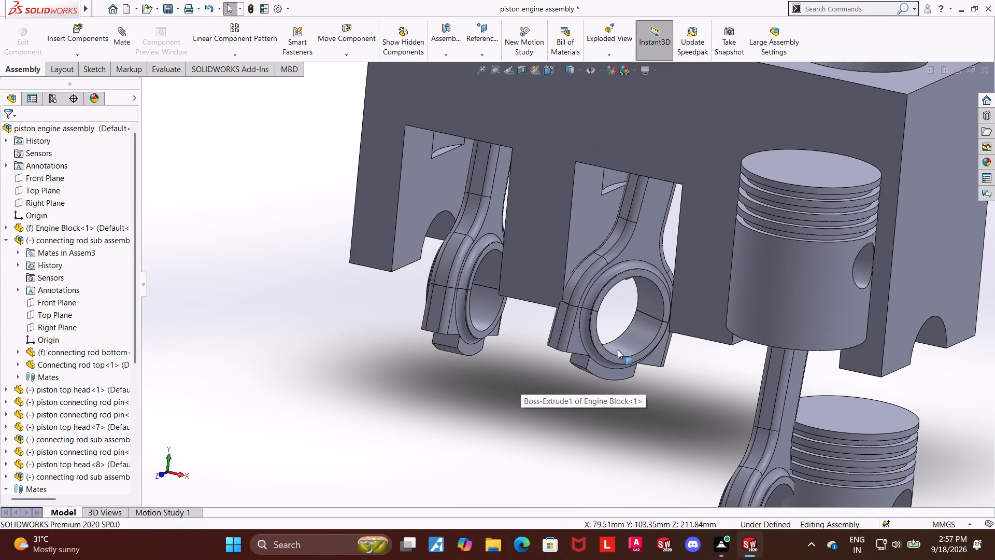
drag(619, 344, 674, 348)
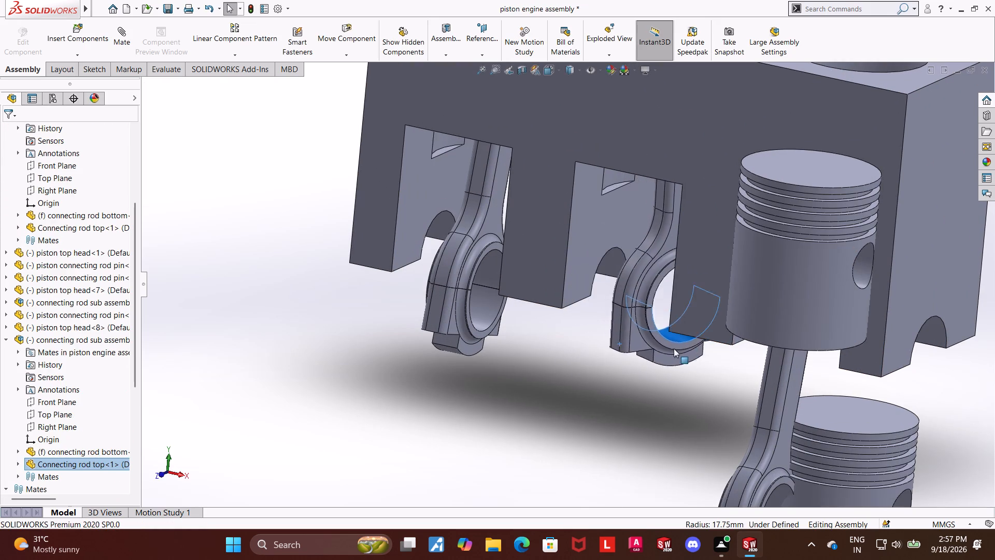
drag(674, 348, 635, 324)
click(567, 399)
middle_drag(552, 385, 582, 412)
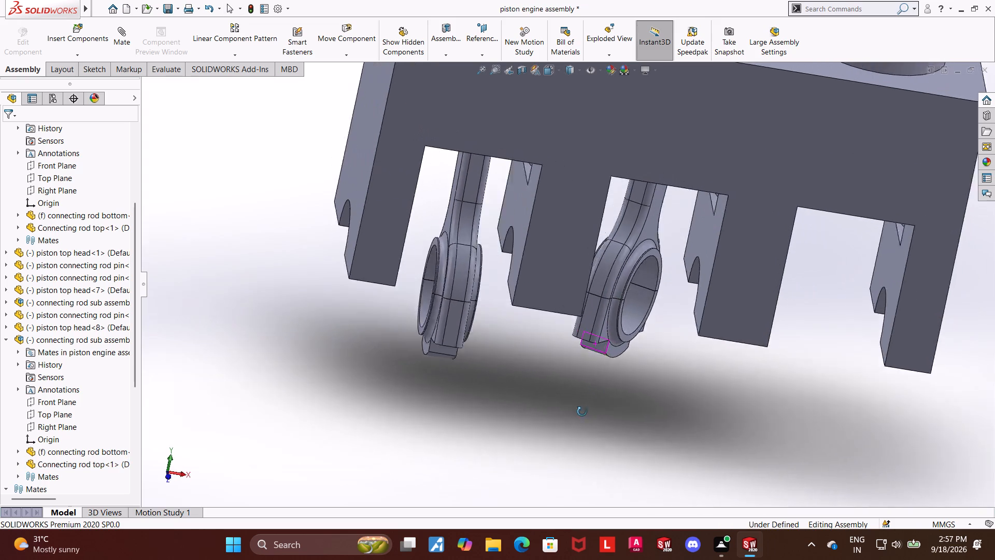
middle_drag(582, 412, 559, 417)
scroll(557, 413, up, 7)
scroll(653, 173, down, 3)
scroll(667, 302, up, 4)
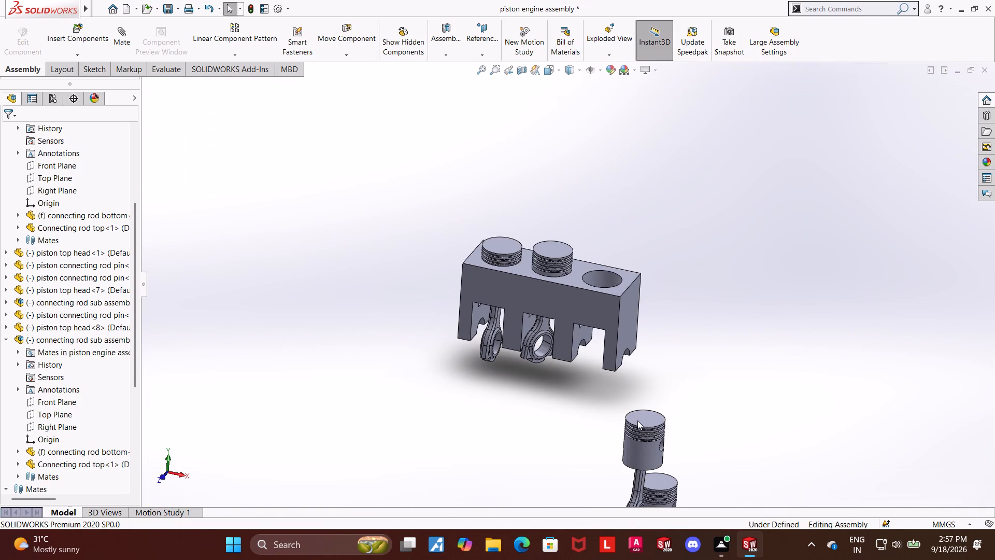
Mate the other copied piston concentric with the engine block's remaining empty bore, slide it partway into the bore, and leave the Mate command.
click(629, 422)
scroll(807, 244, up, 3)
scroll(807, 244, down, 3)
click(773, 256)
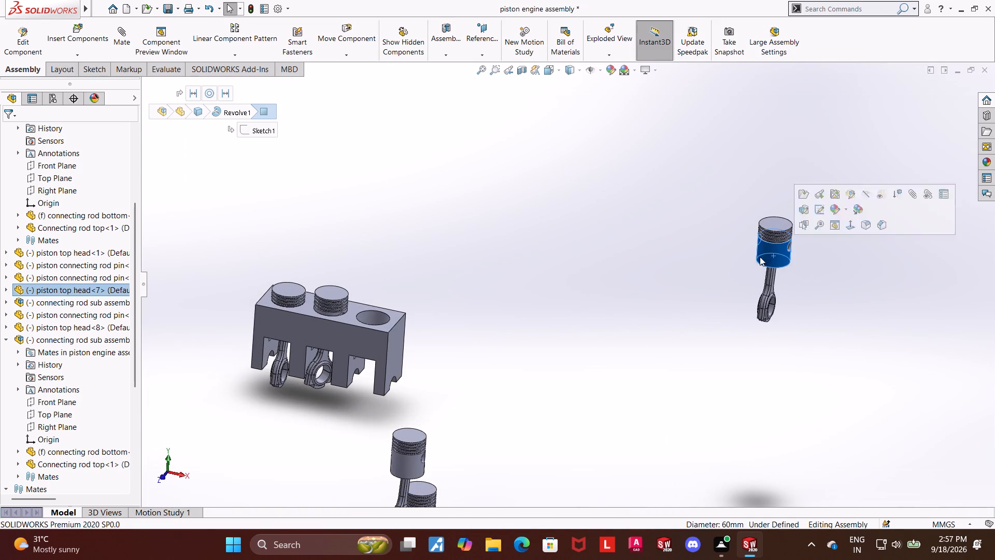
scroll(474, 264, down, 4)
ctrl+click(290, 386)
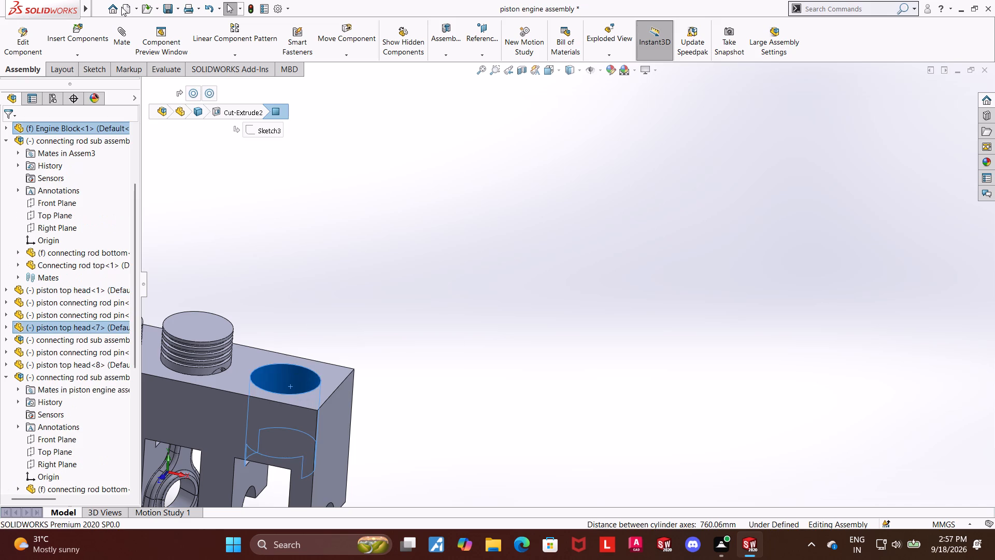
click(125, 41)
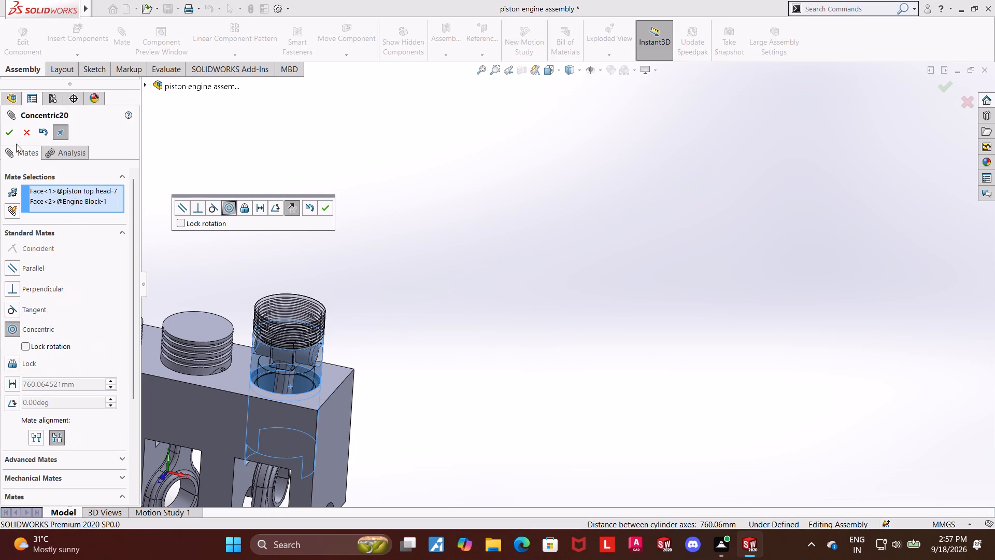
click(11, 137)
scroll(454, 261, up, 6)
scroll(453, 326, down, 7)
drag(595, 264, 595, 315)
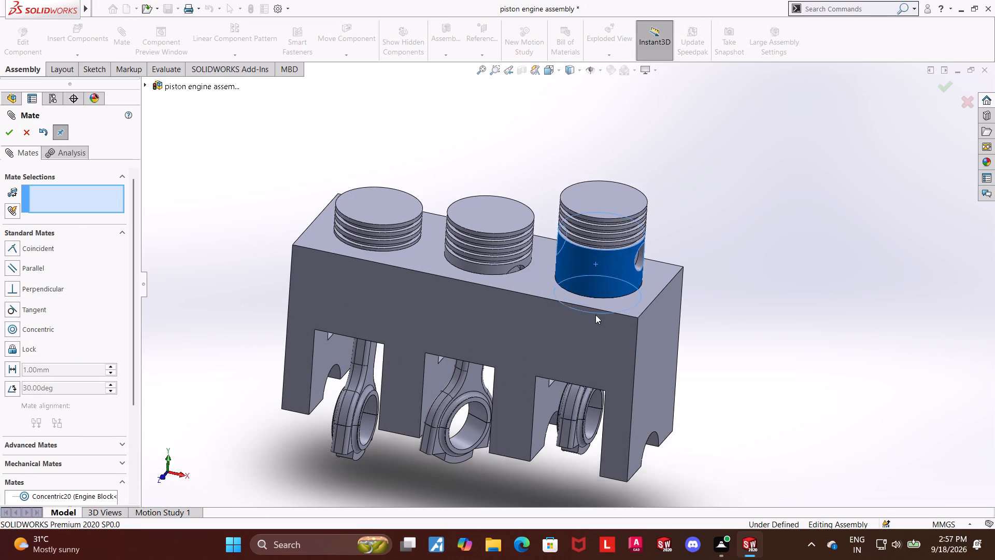
drag(595, 315, 601, 279)
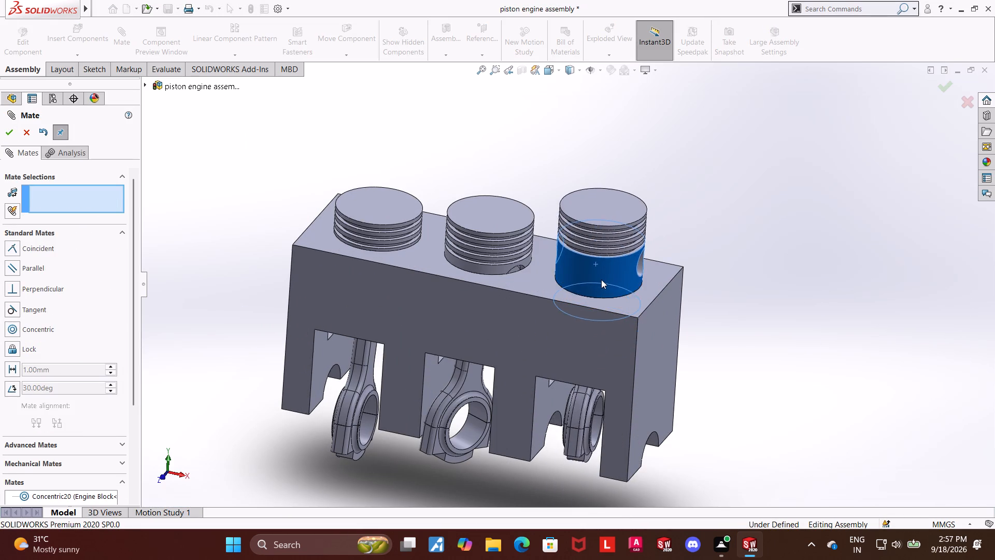
scroll(738, 342, up, 3)
scroll(710, 323, down, 1)
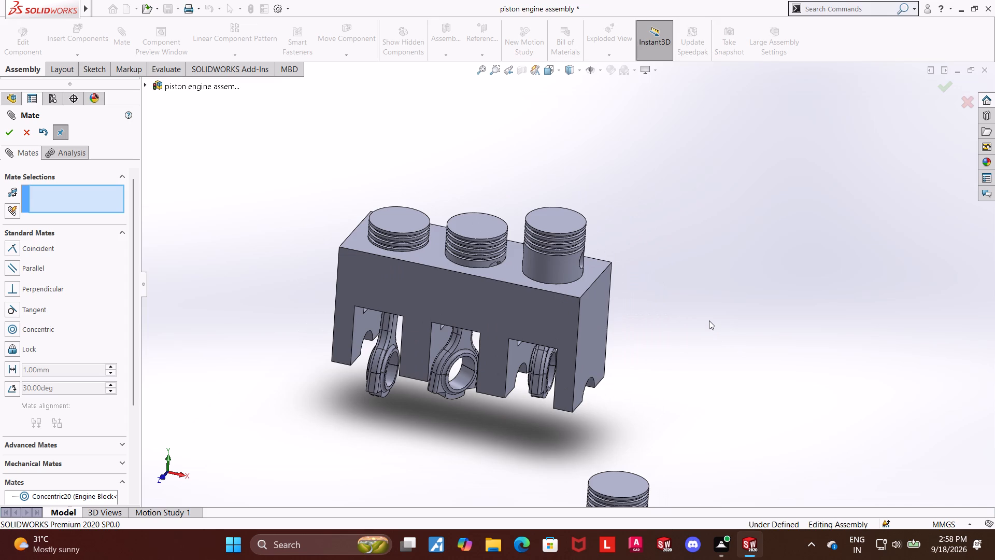
click(32, 127)
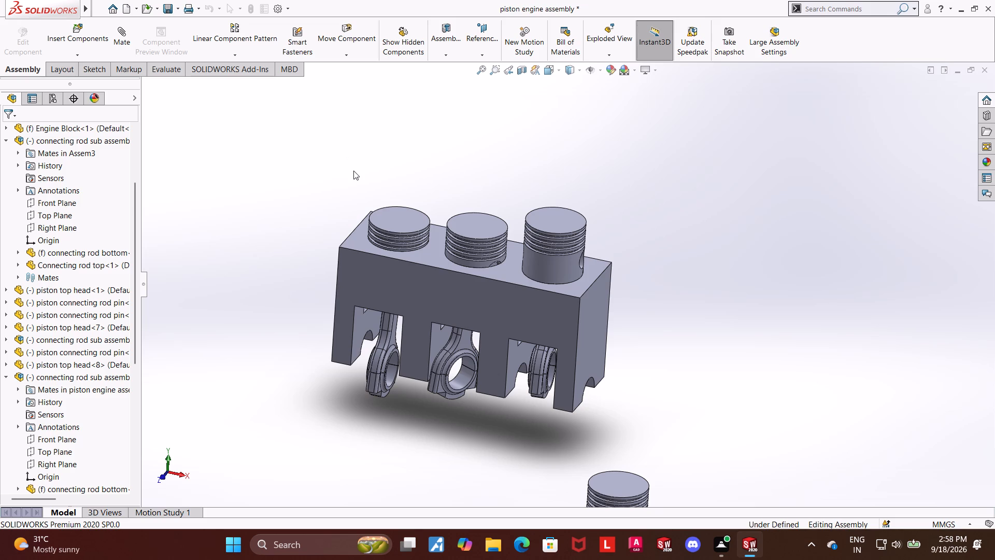
Insert the crank shaft part into the assembly and place it beside the engine block.
click(81, 39)
scroll(82, 327, down, 2)
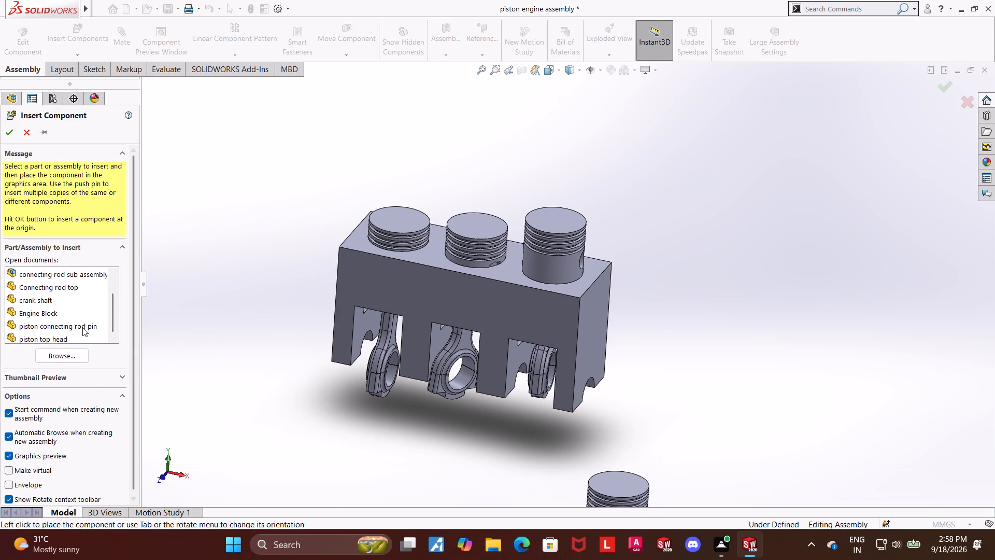
scroll(78, 321, down, 3)
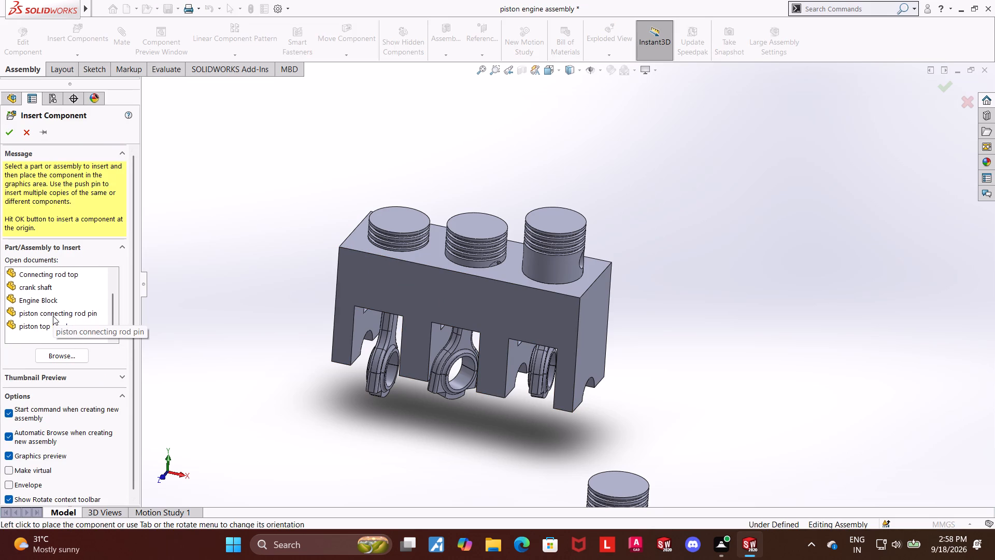
scroll(41, 324, up, 3)
click(43, 311)
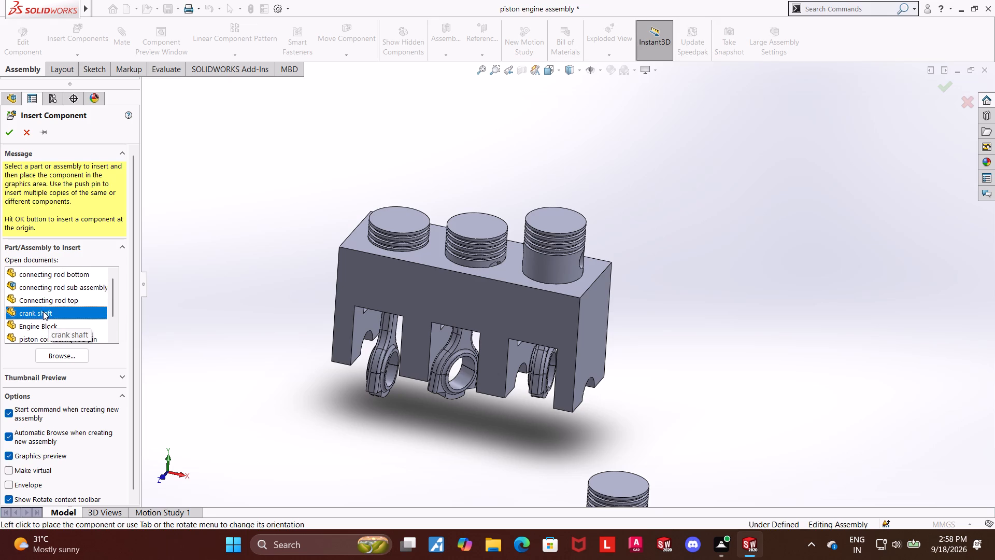
drag(803, 296, 832, 296)
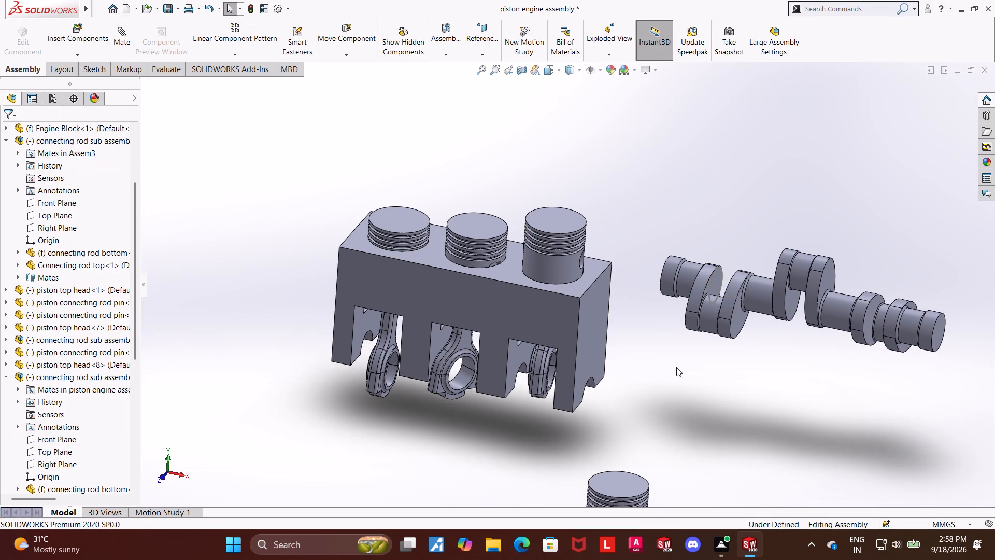
Mate the crankshaft's end journal concentric with the engine block's half-round bearing seat and slide the shaft in under the block.
middle_drag(679, 367, 702, 373)
middle_drag(692, 375, 685, 376)
scroll(684, 376, up, 1)
scroll(636, 311, down, 3)
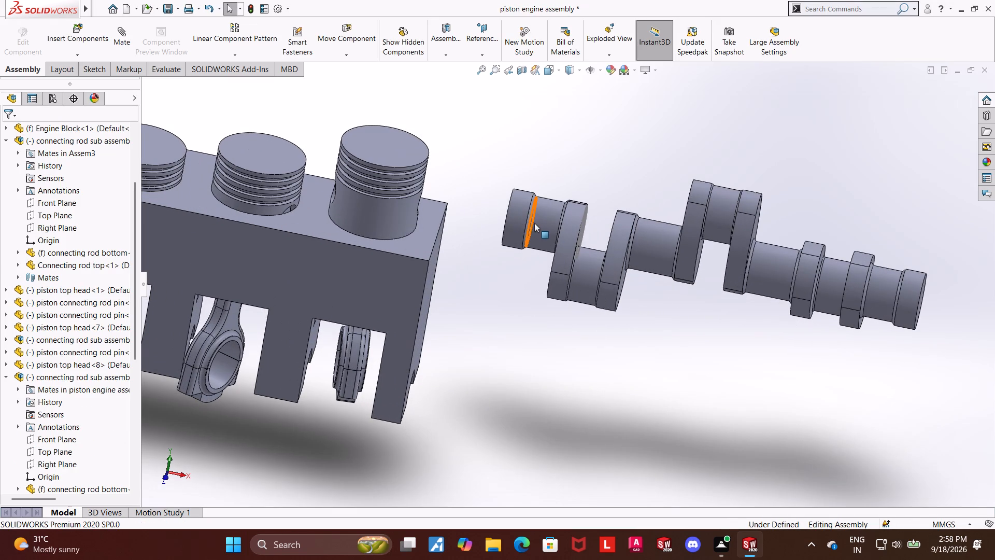
click(536, 223)
scroll(536, 271, up, 7)
scroll(429, 306, down, 6)
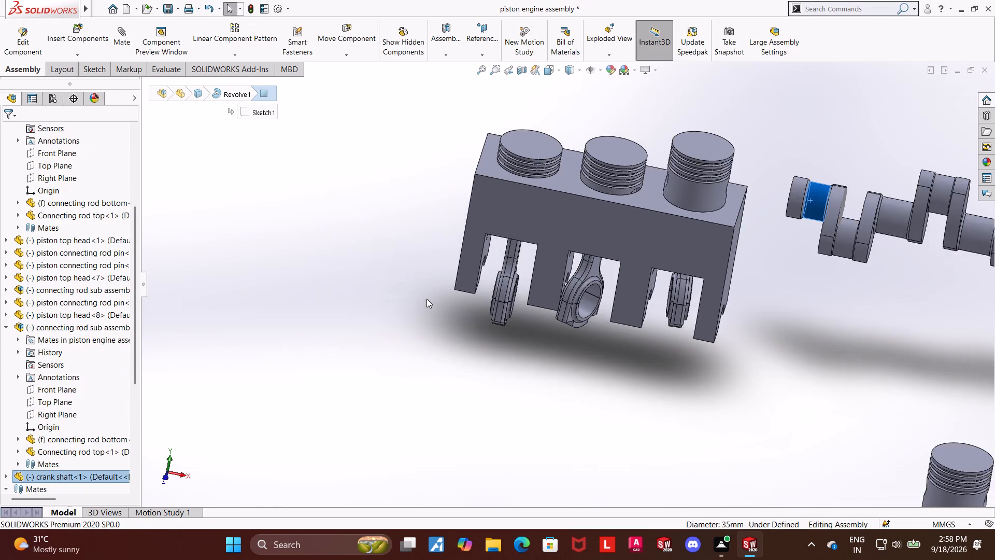
middle_drag(427, 299, 474, 326)
ctrl+click(253, 201)
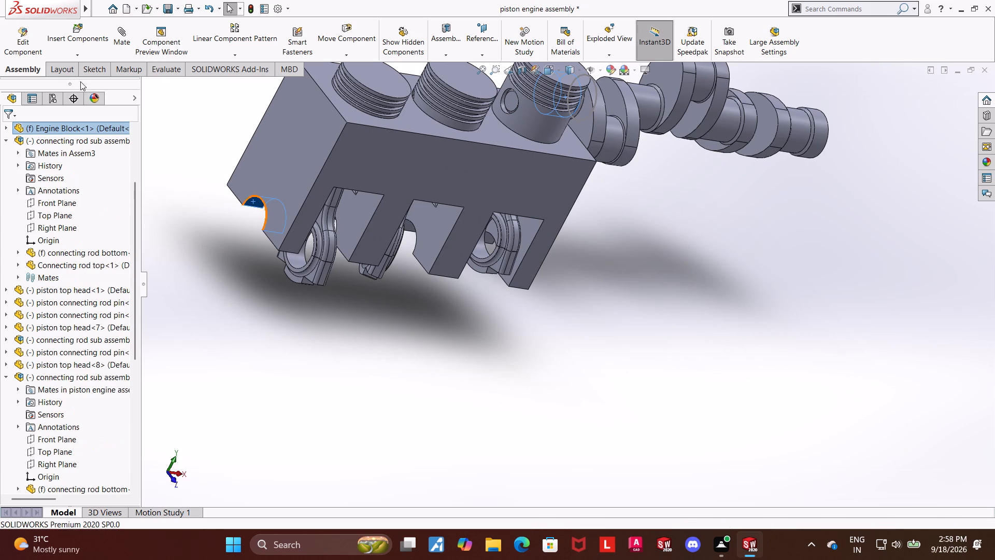
click(121, 38)
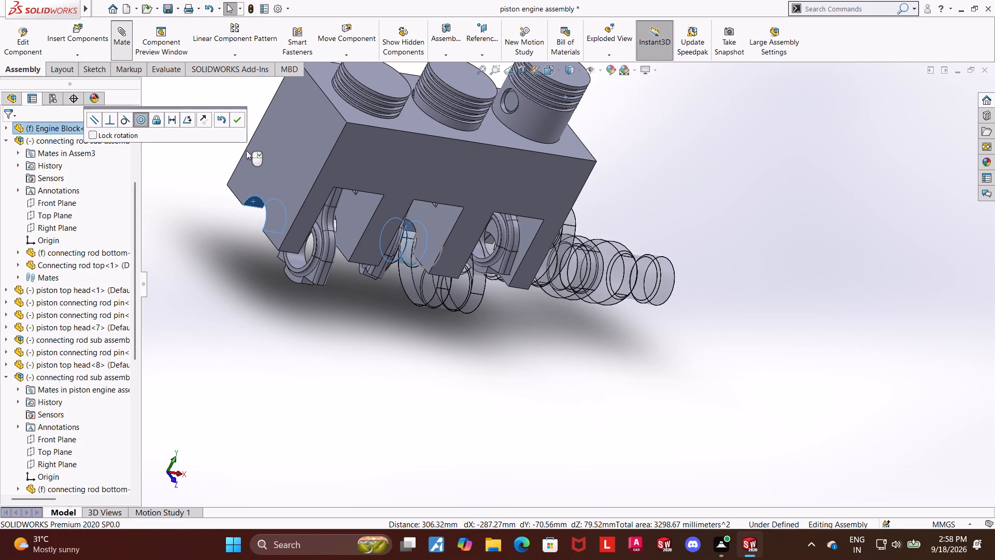
click(10, 130)
drag(587, 262, 516, 264)
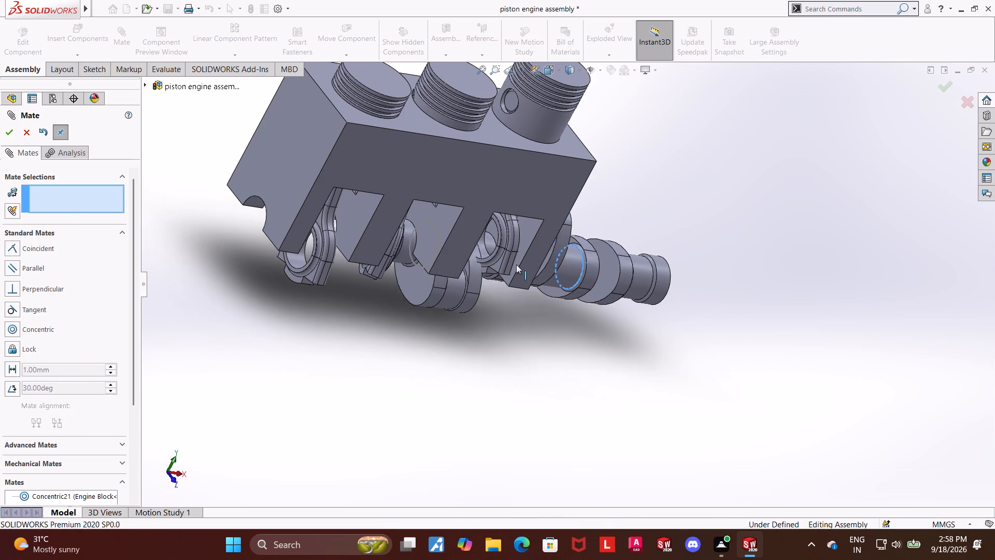
drag(516, 264, 422, 259)
Mate the crankshaft's first crankpin concentric with the big-end bore of the first piston's connecting rod.
middle_drag(301, 310, 265, 295)
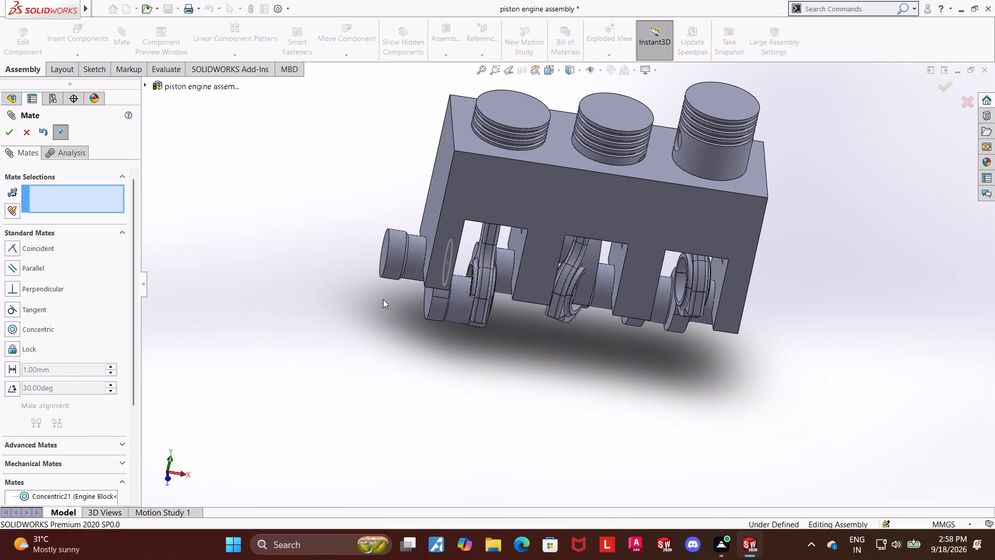
scroll(422, 291, down, 5)
click(562, 302)
middle_drag(664, 362, 684, 364)
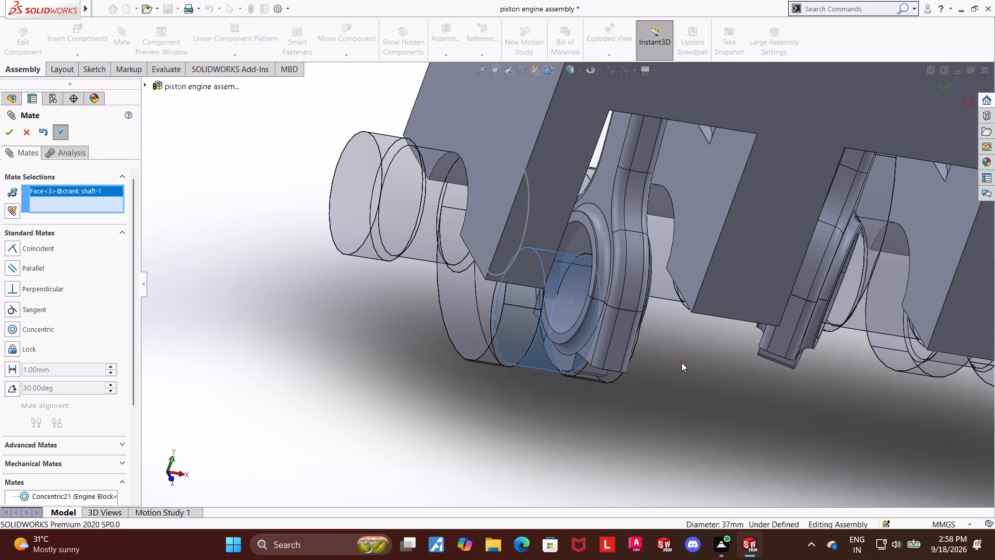
ctrl+click(578, 241)
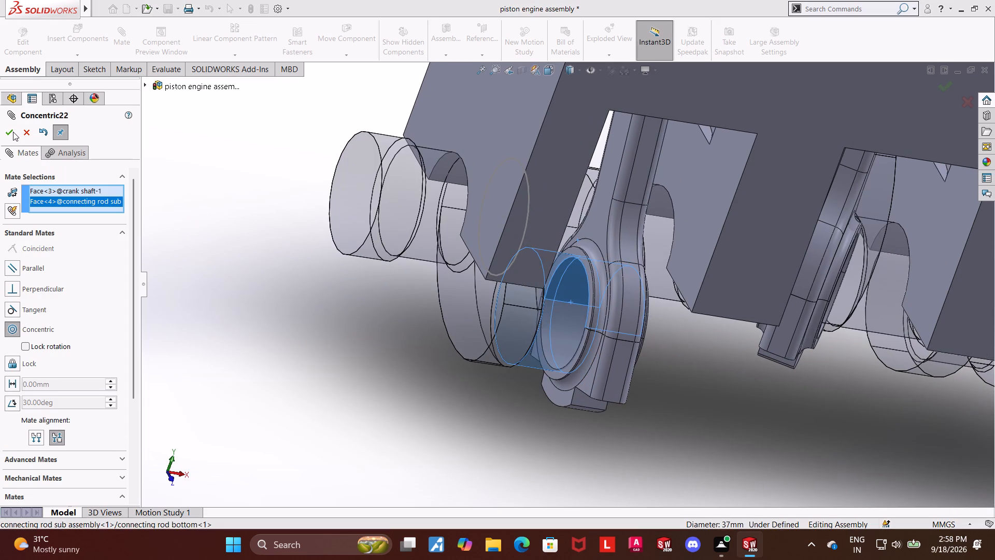
click(13, 132)
Slide the crankshaft along its axis to centre its first crankpin on the first connecting rod.
scroll(426, 291, up, 5)
middle_drag(641, 313, 597, 307)
middle_drag(607, 304, 628, 305)
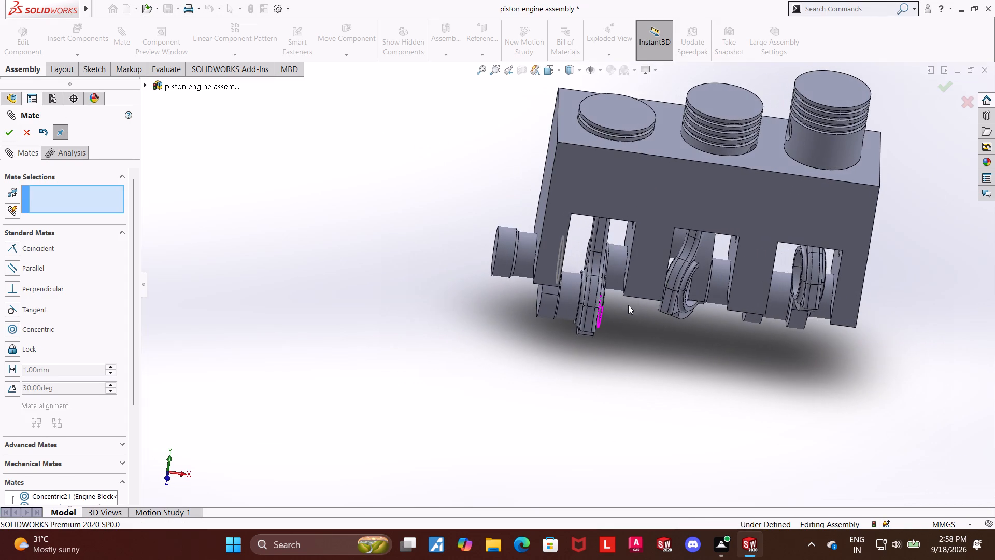
middle_drag(628, 305, 627, 304)
drag(566, 297, 590, 301)
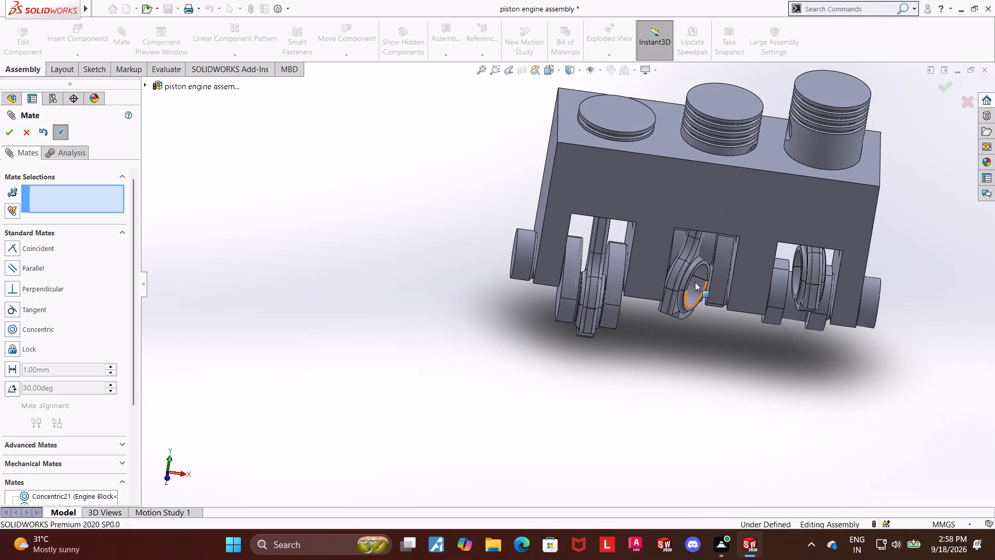
Turn the crankshaft slightly and mate the middle connecting rod's big-end bore concentric with the middle crankpin.
scroll(695, 282, down, 8)
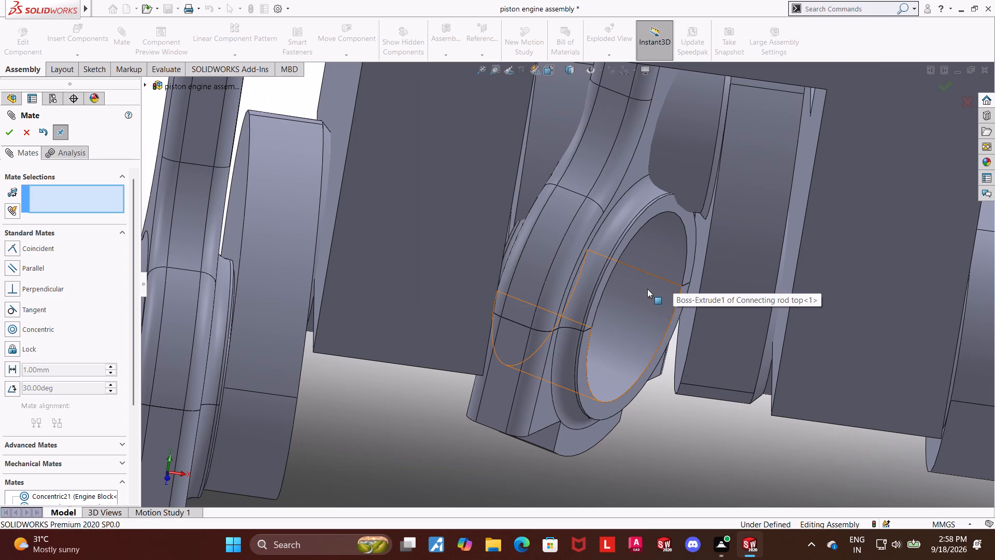
drag(733, 224, 738, 160)
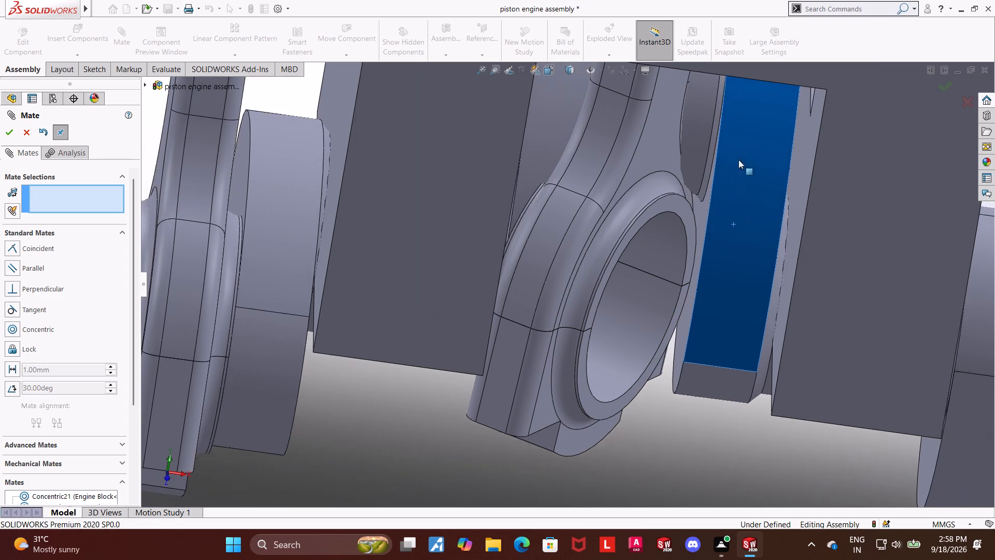
drag(738, 160, 736, 187)
double_click(647, 279)
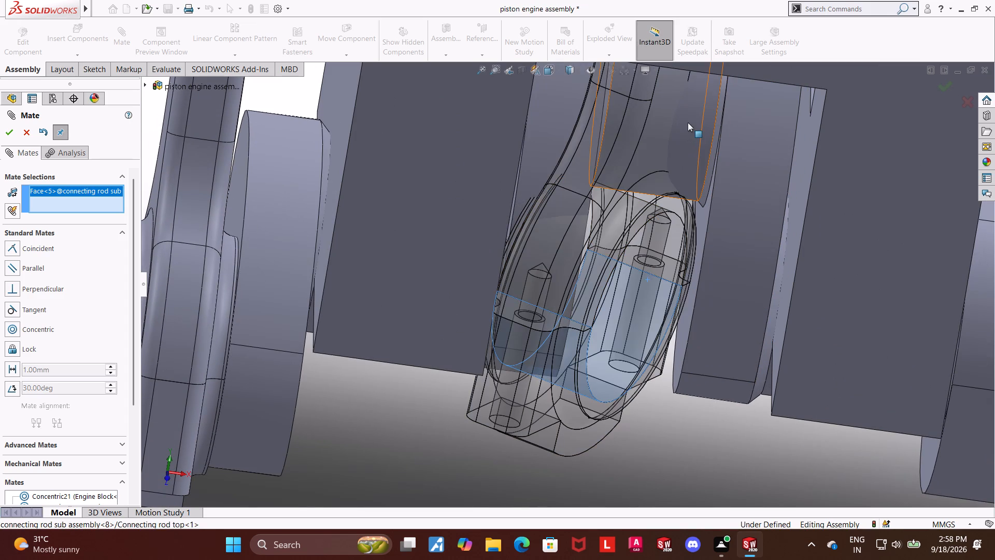
ctrl+click(688, 122)
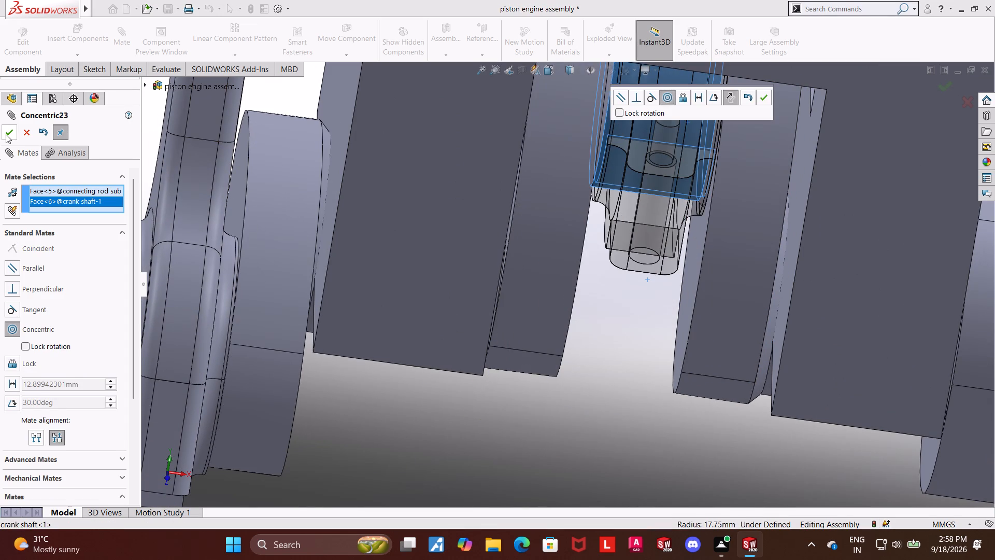
click(6, 134)
Mate the third connecting rod's big-end bore concentric with the crankshaft's third crankpin.
scroll(740, 302, up, 7)
scroll(703, 277, down, 4)
click(688, 279)
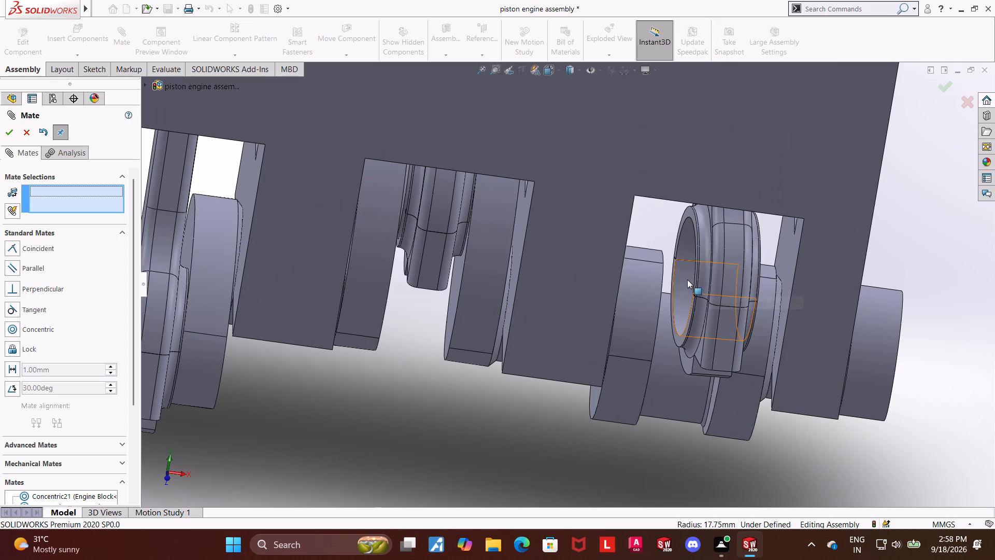
ctrl+click(680, 364)
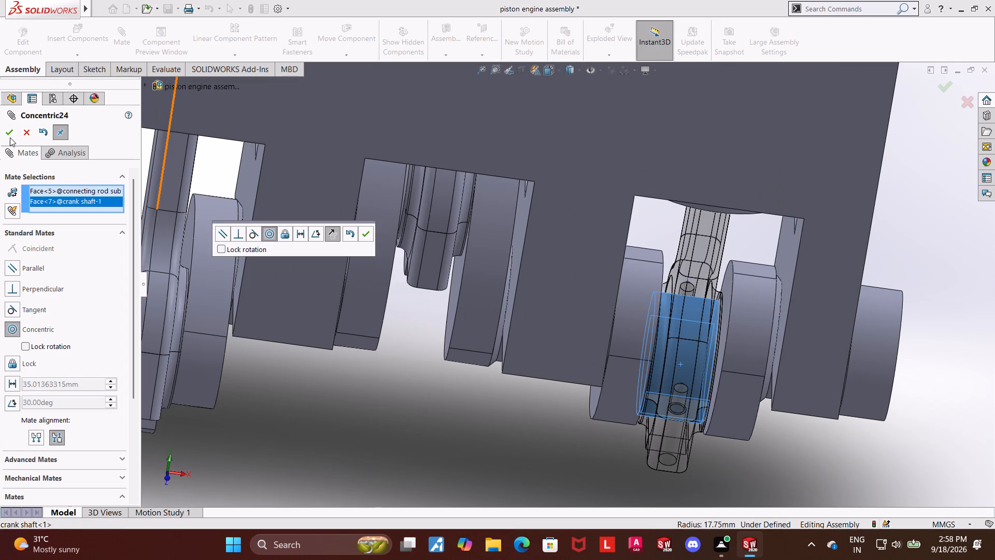
click(10, 137)
Rotate the crankshaft to check how the three pistons move in their bores.
scroll(593, 322, up, 6)
drag(666, 301, 676, 343)
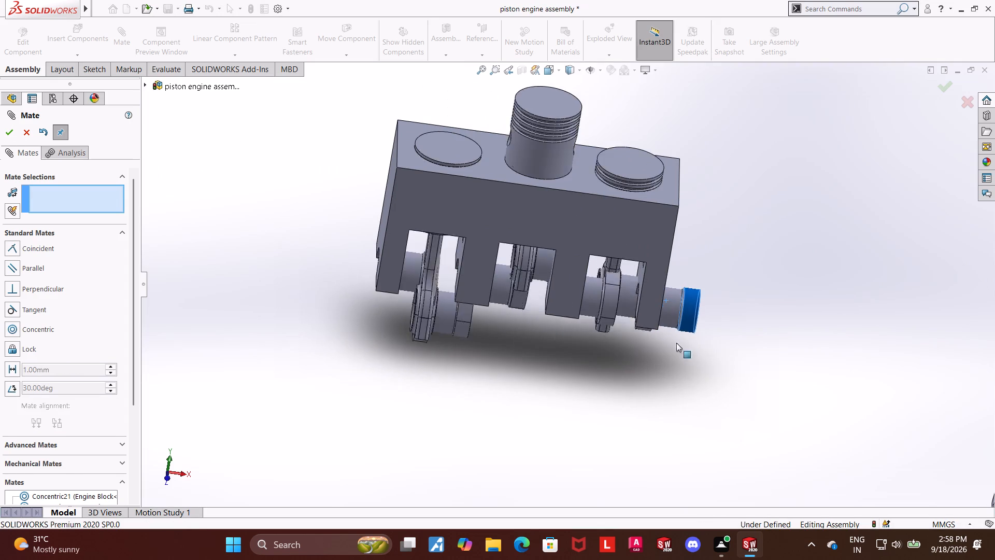
drag(676, 343, 656, 276)
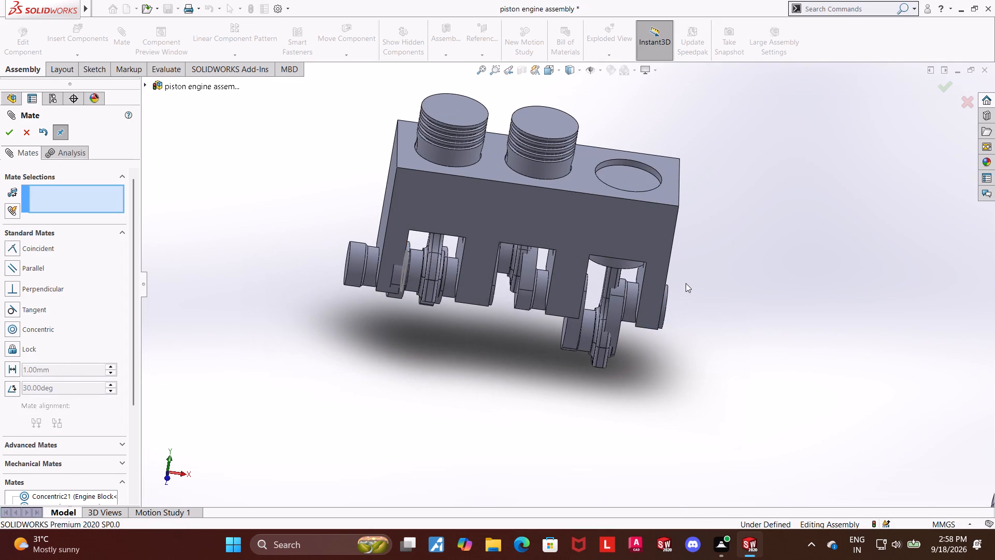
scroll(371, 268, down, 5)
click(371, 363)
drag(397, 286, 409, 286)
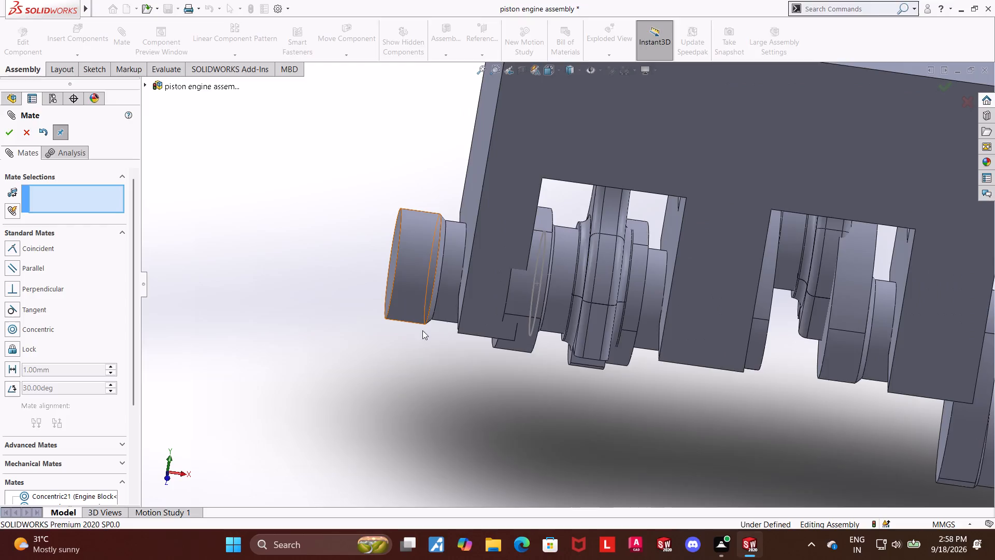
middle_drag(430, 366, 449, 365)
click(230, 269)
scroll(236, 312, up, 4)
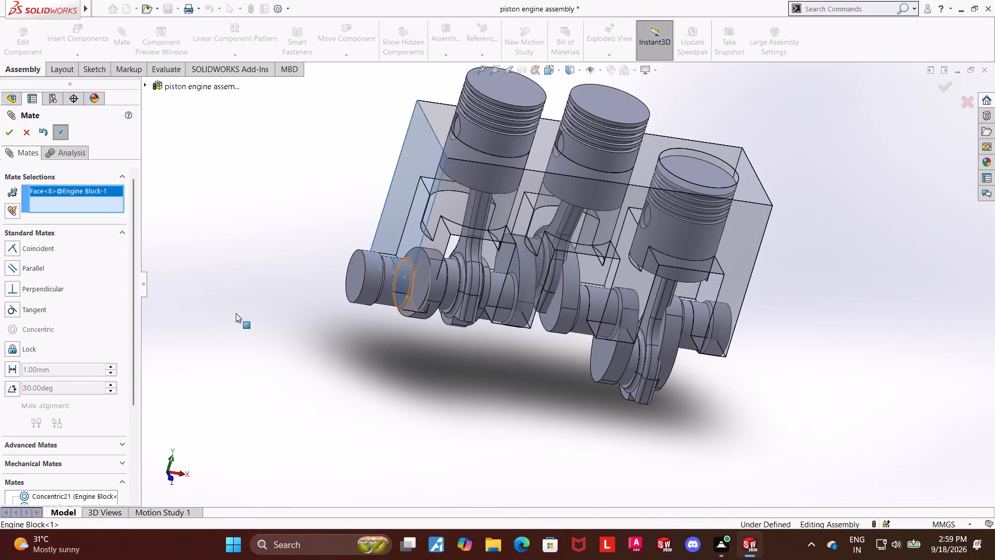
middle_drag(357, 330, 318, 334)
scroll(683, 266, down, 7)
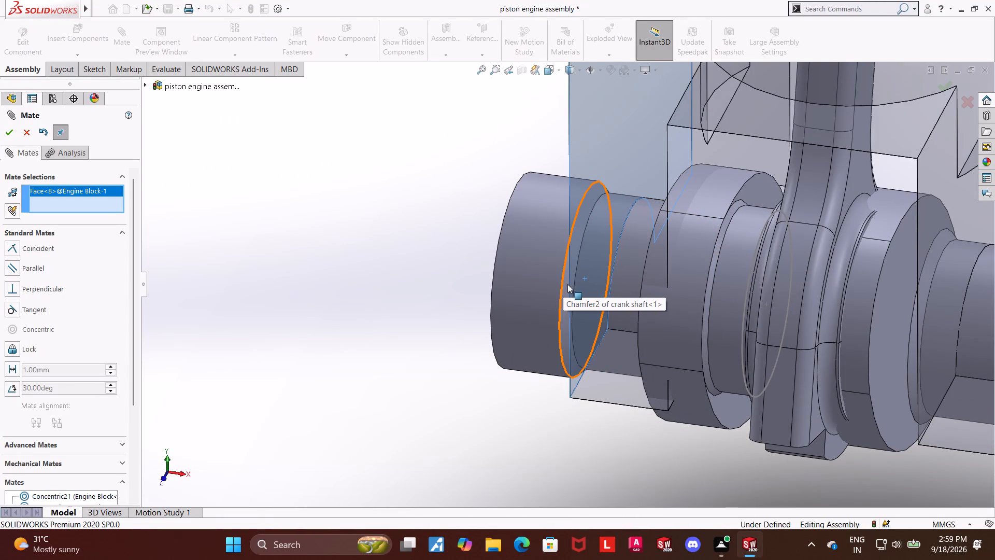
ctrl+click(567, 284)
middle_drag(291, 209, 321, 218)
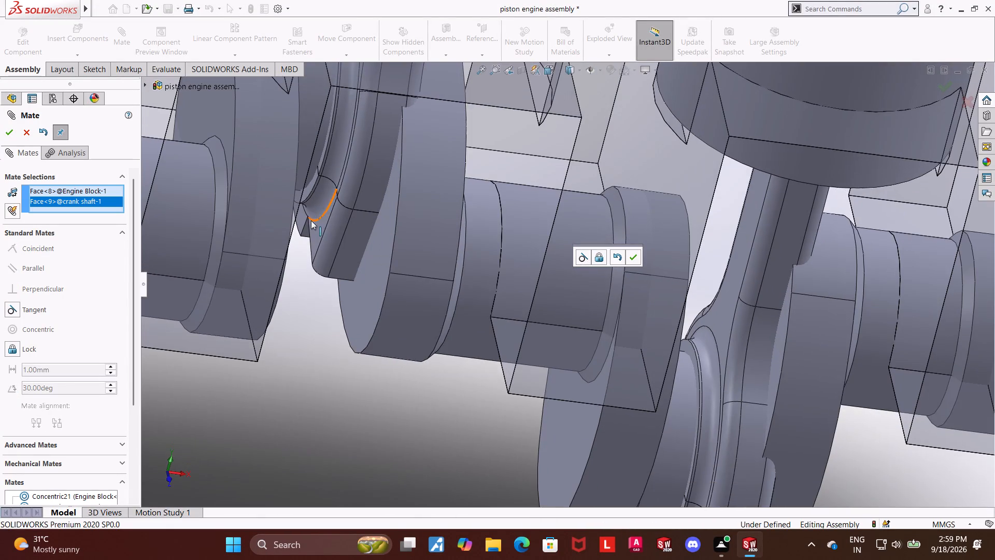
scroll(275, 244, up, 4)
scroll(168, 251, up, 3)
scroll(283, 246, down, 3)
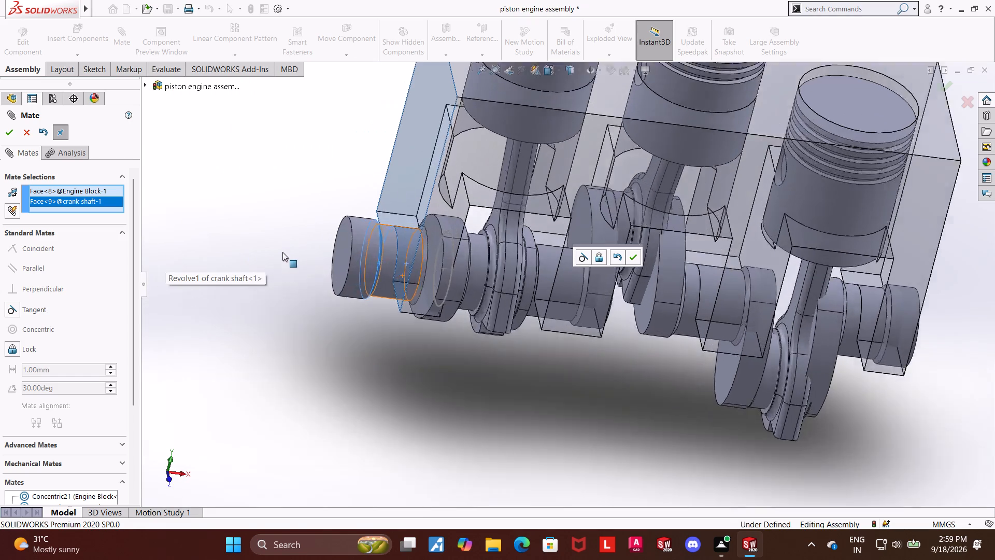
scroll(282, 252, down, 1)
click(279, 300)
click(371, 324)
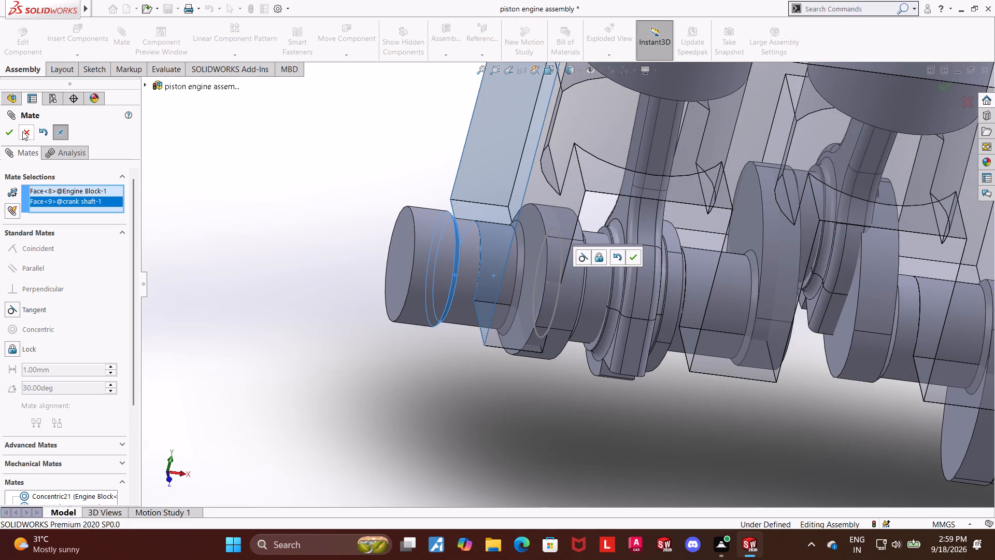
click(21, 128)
Slide the crankshaft along its axis until its webs sit evenly around the connecting rods and both ends protrude from the block.
scroll(371, 248, up, 4)
middle_drag(904, 307, 884, 300)
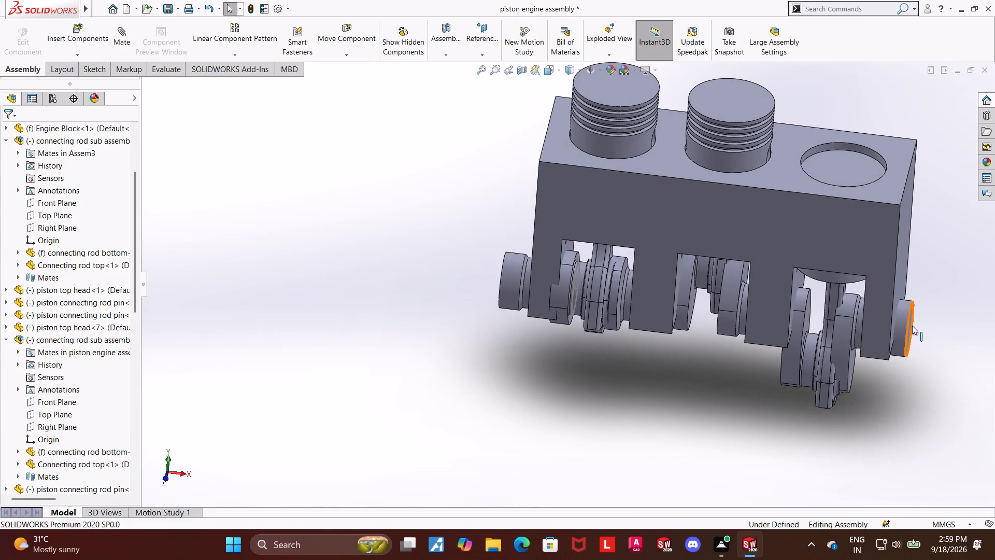
drag(901, 320, 918, 321)
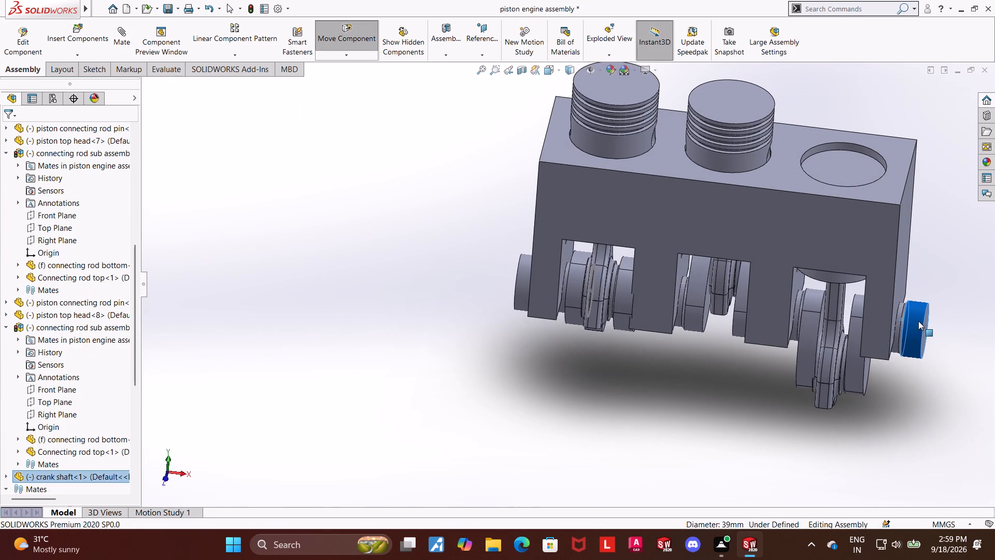
drag(918, 321, 917, 321)
middle_drag(582, 388, 593, 388)
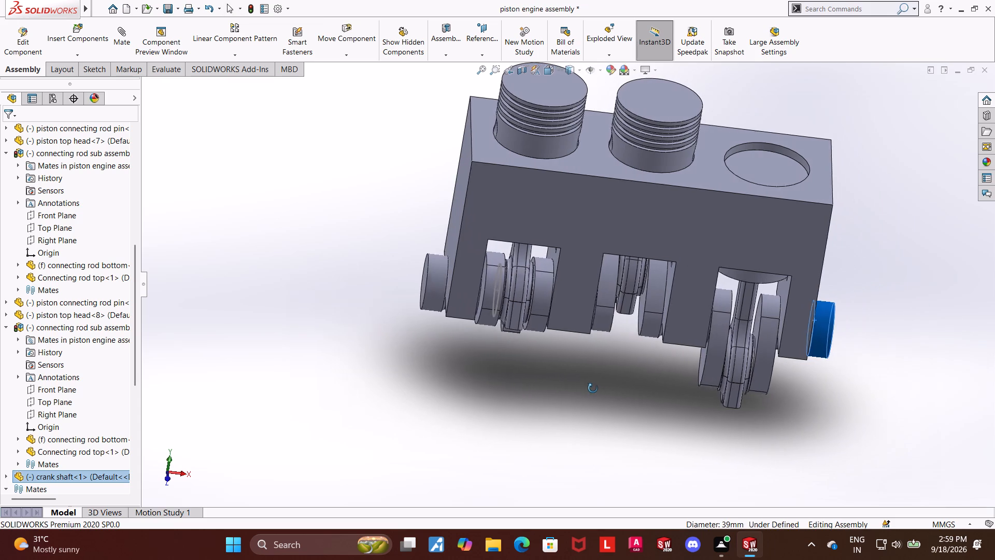
middle_drag(593, 388, 592, 388)
scroll(455, 283, down, 4)
drag(462, 277, 456, 277)
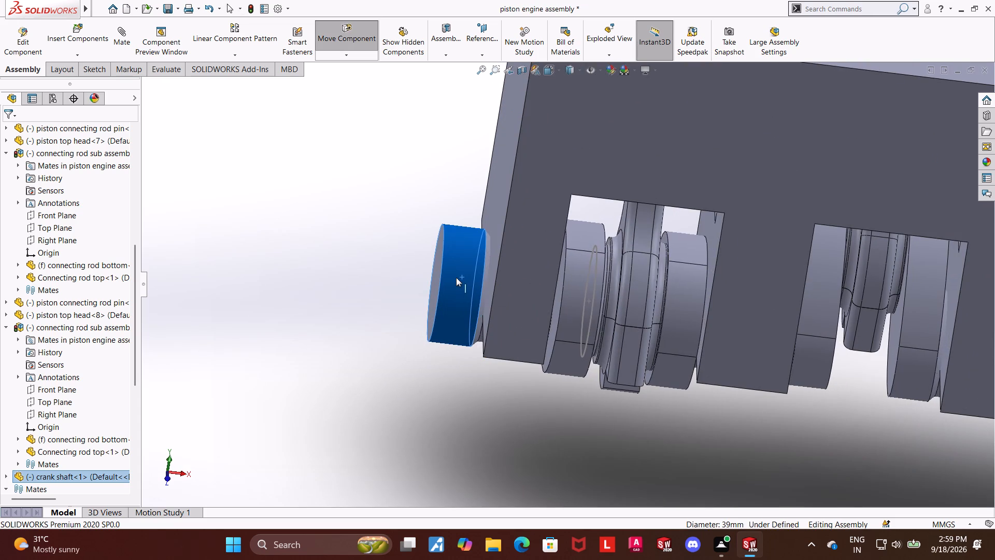
drag(456, 277, 455, 277)
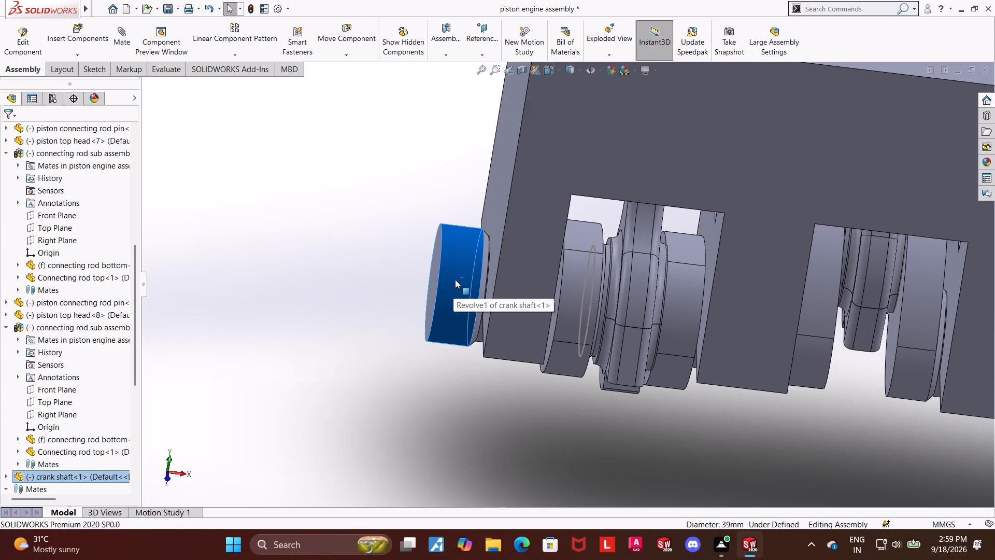
Add a 15 mm distance mate between the crankshaft's end face beside the third cylinder and the engine block's adjacent end face.
click(446, 366)
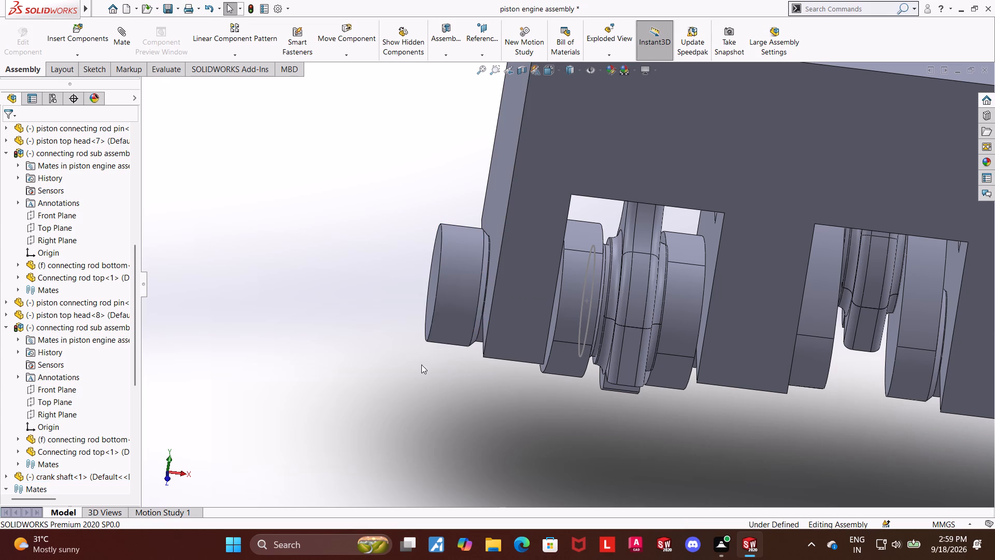
middle_click(417, 363)
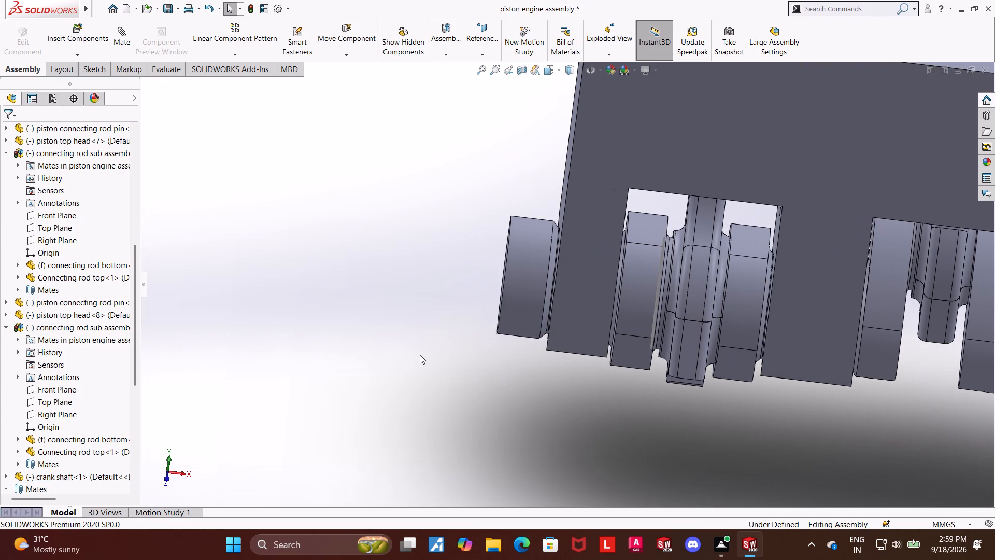
scroll(433, 351, up, 6)
scroll(766, 262, down, 3)
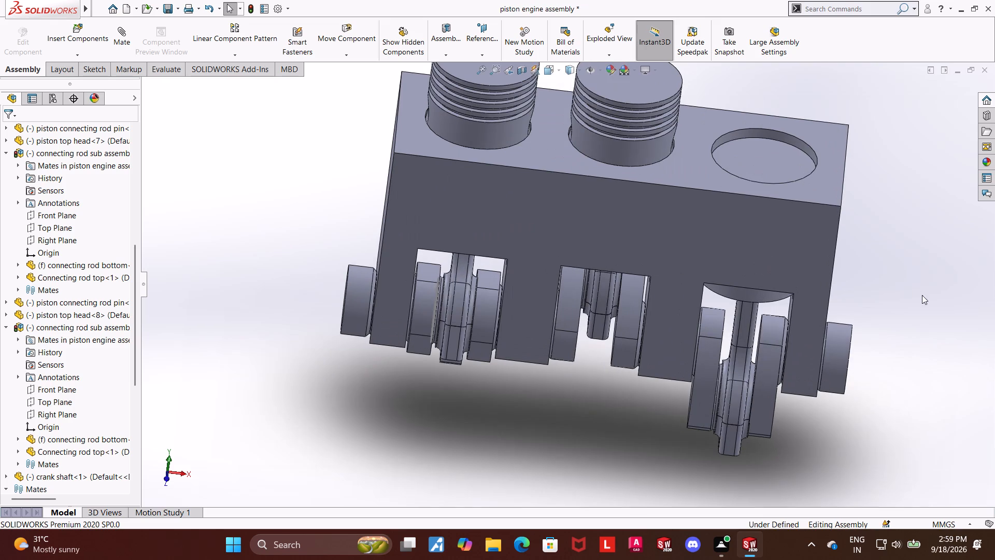
middle_drag(914, 297, 898, 299)
click(856, 357)
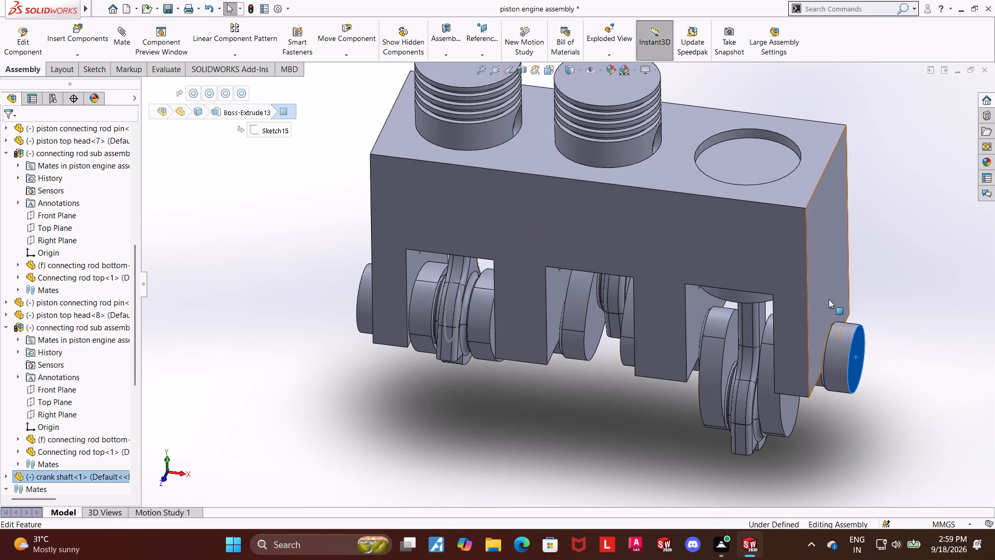
ctrl+click(824, 294)
click(113, 37)
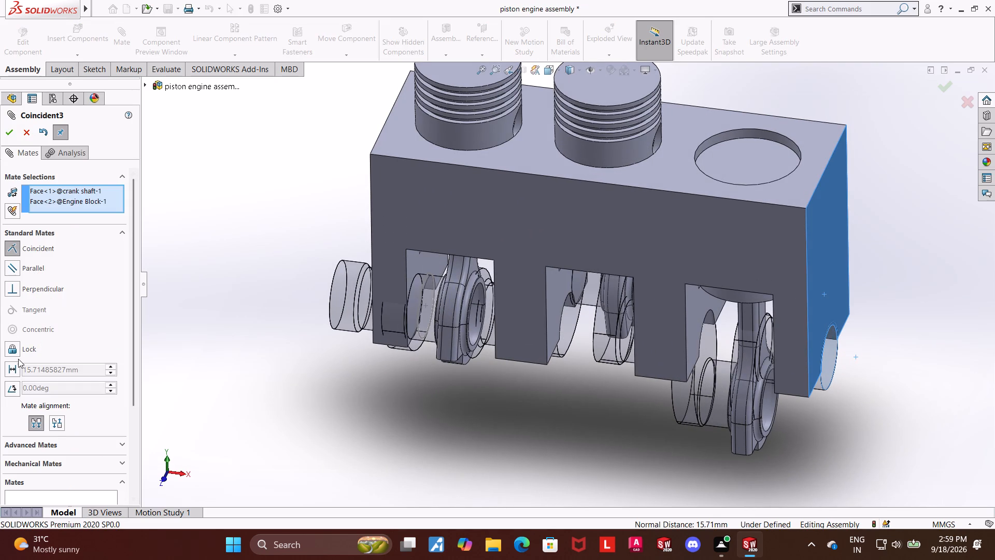
click(16, 364)
text(15)
key(Return)
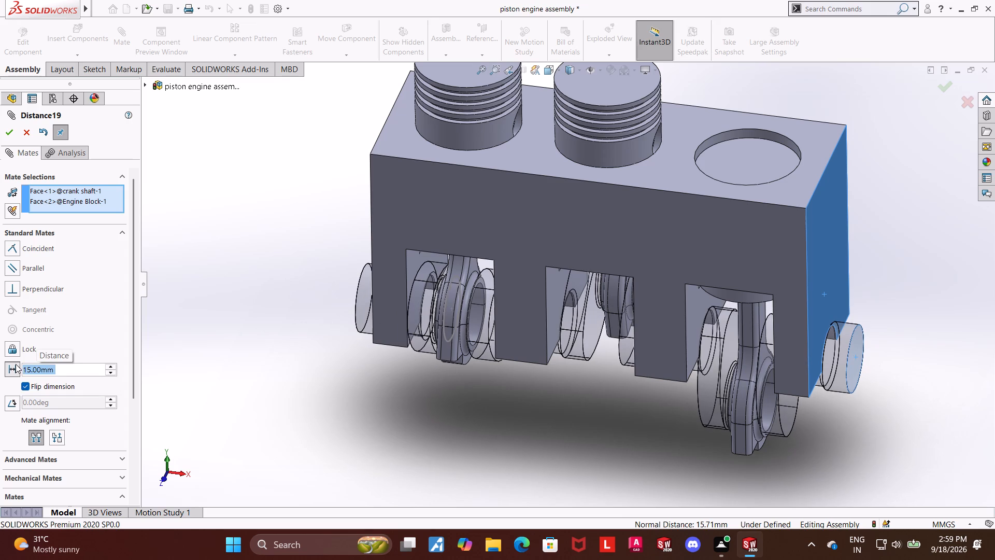
click(8, 130)
click(311, 363)
Examine the crankshaft's axial position in the block and how its webs line up with the three connecting rods.
middle_drag(300, 358, 305, 358)
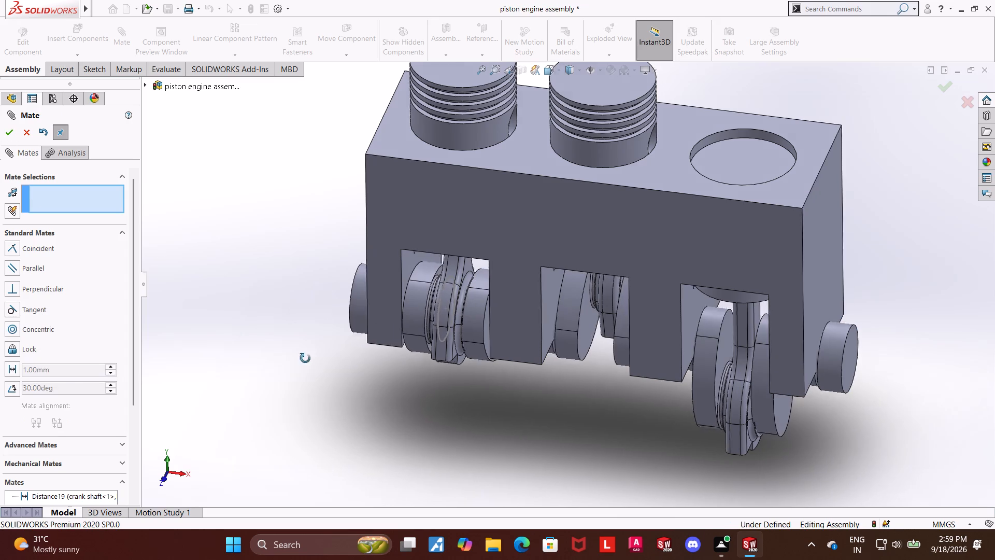
middle_drag(305, 358, 318, 365)
scroll(312, 361, up, 2)
scroll(292, 235, down, 4)
scroll(324, 298, down, 3)
scroll(383, 304, up, 7)
middle_drag(923, 302, 907, 310)
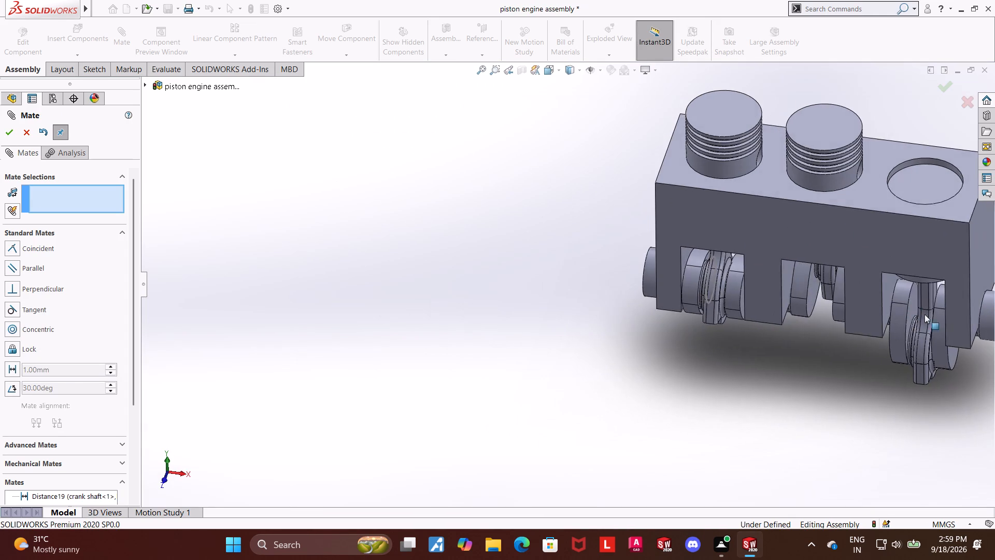
scroll(962, 309, up, 3)
scroll(830, 287, down, 5)
middle_drag(747, 305, 754, 313)
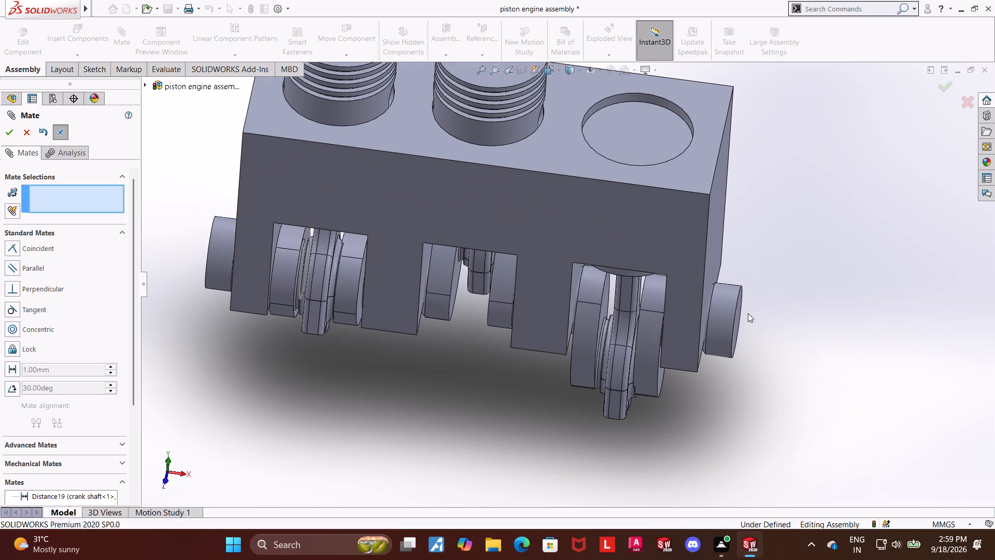
click(25, 135)
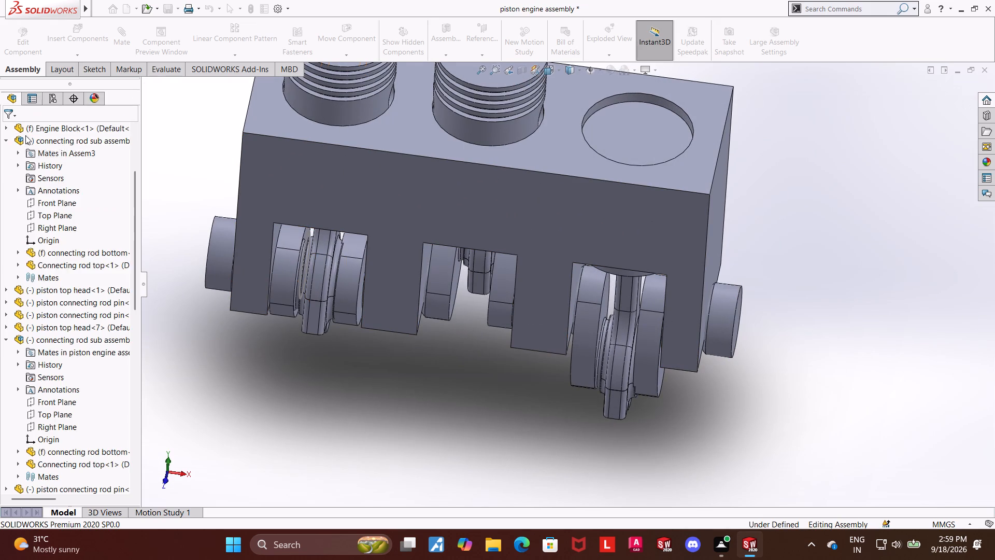
Set the distance mate between the crankshaft's end face and the engine block to 14 mm.
scroll(56, 417, down, 17)
click(51, 477)
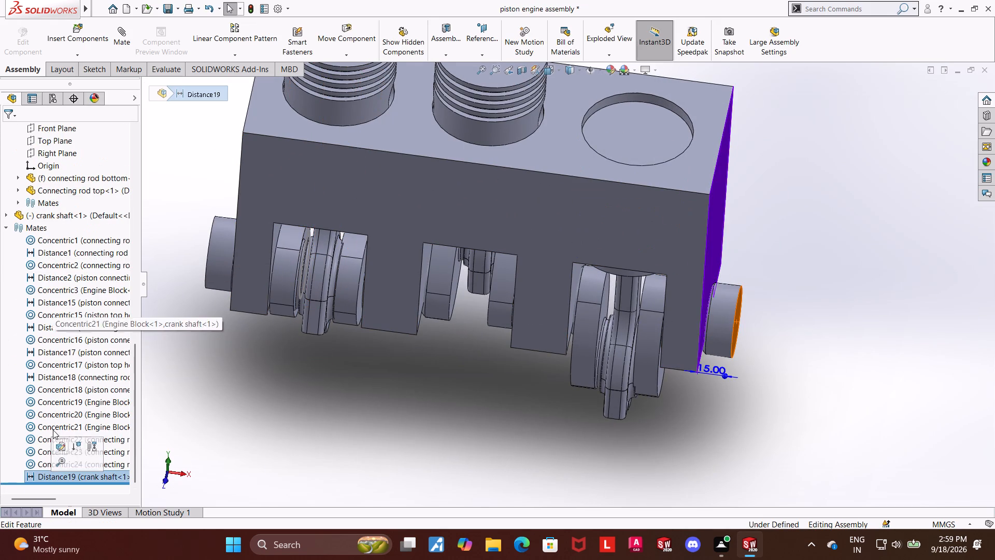
click(63, 445)
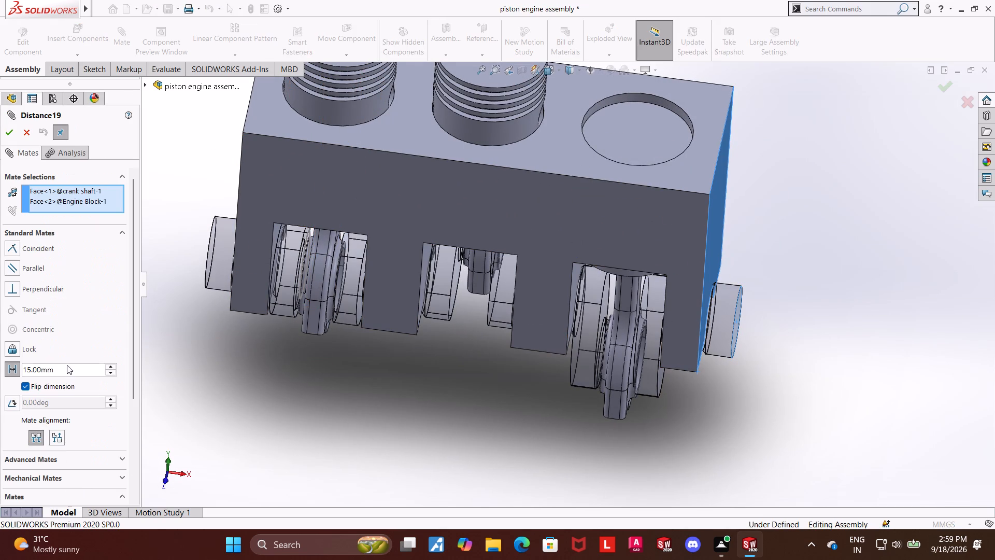
click(72, 371)
drag(72, 371, 62, 371)
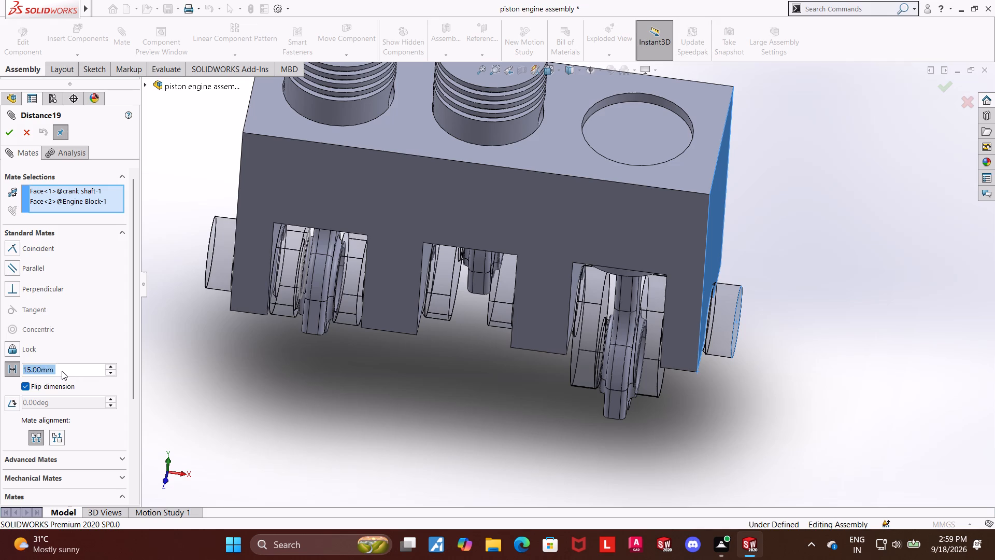
text(14)
key(Return)
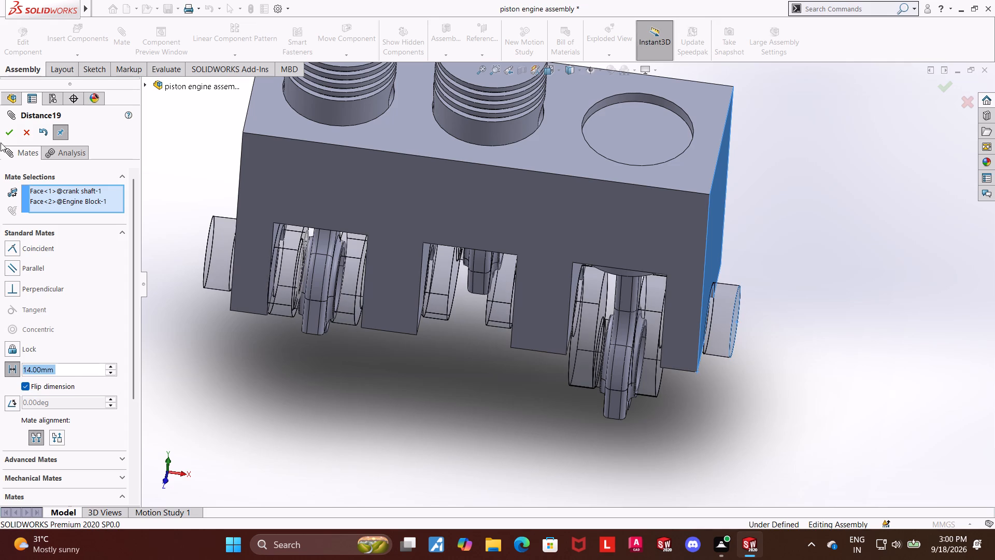
click(6, 139)
click(790, 396)
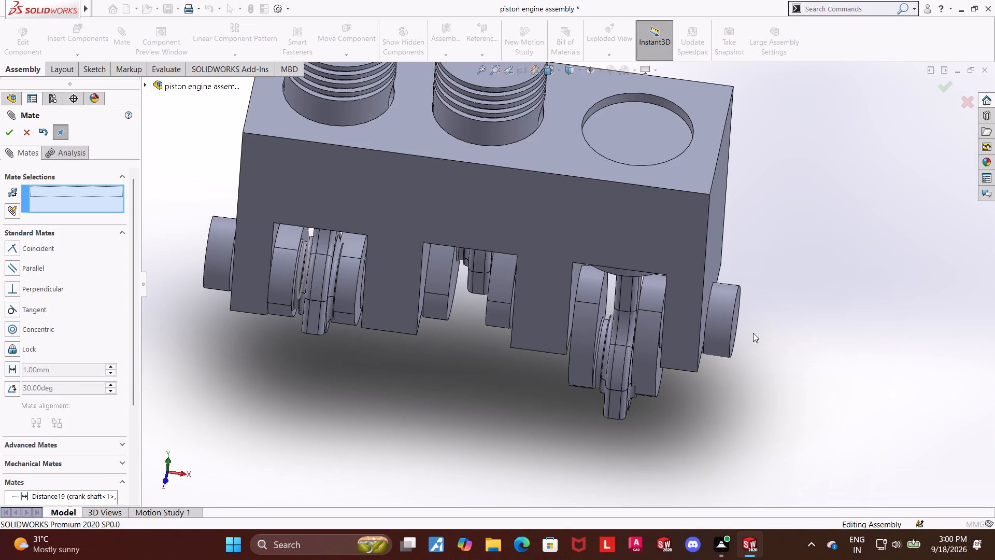
click(22, 136)
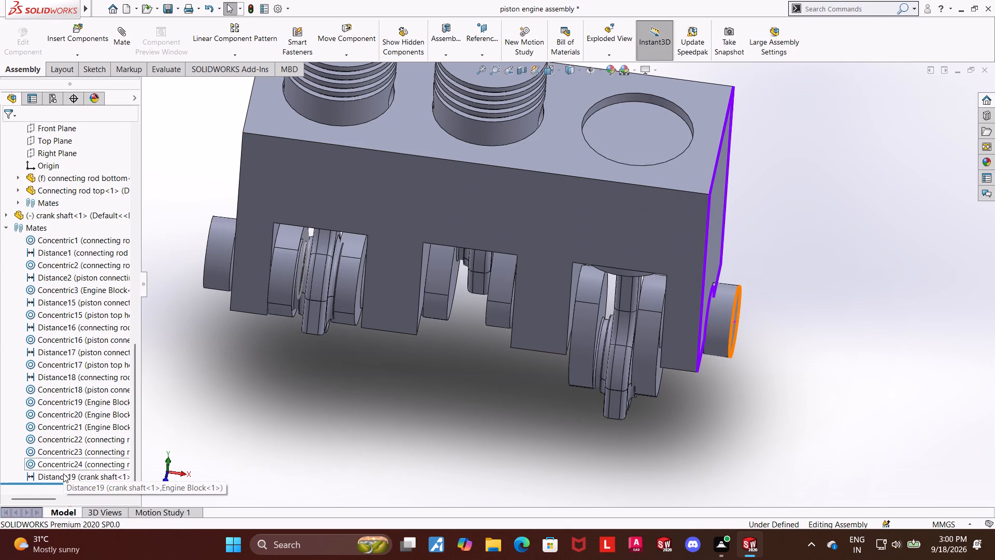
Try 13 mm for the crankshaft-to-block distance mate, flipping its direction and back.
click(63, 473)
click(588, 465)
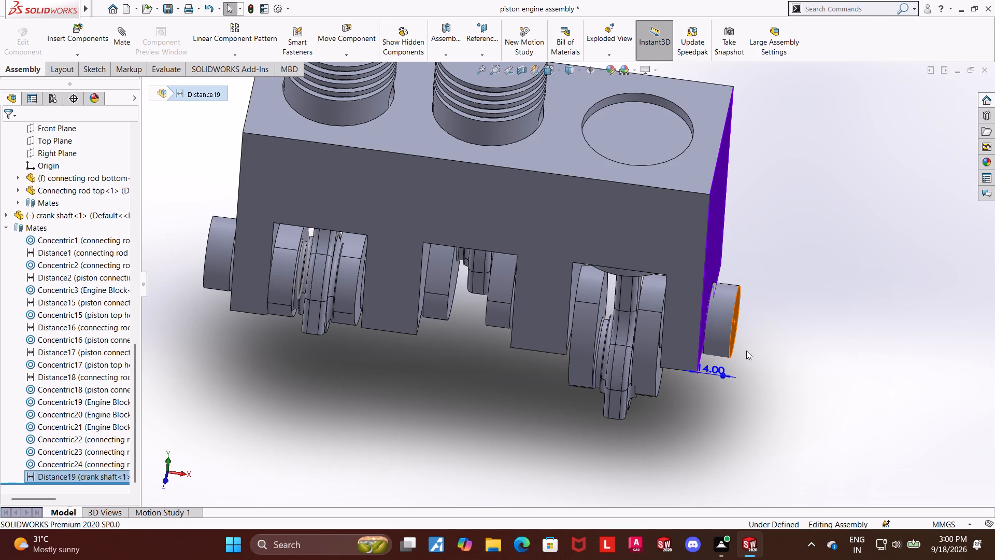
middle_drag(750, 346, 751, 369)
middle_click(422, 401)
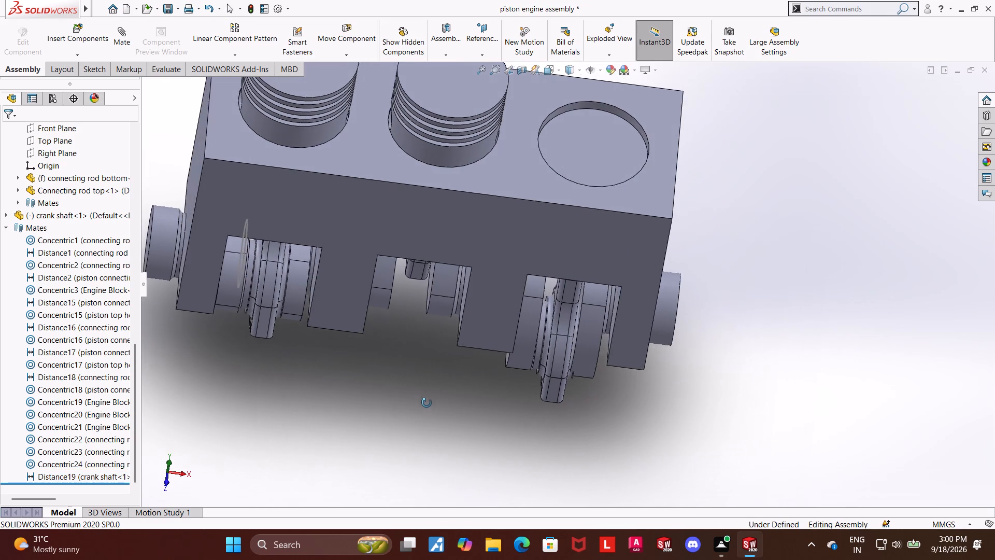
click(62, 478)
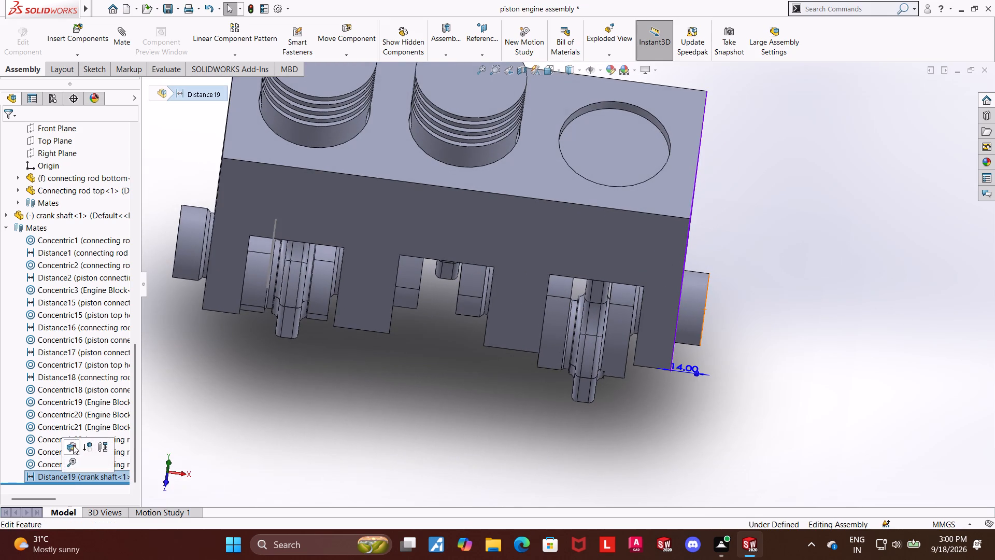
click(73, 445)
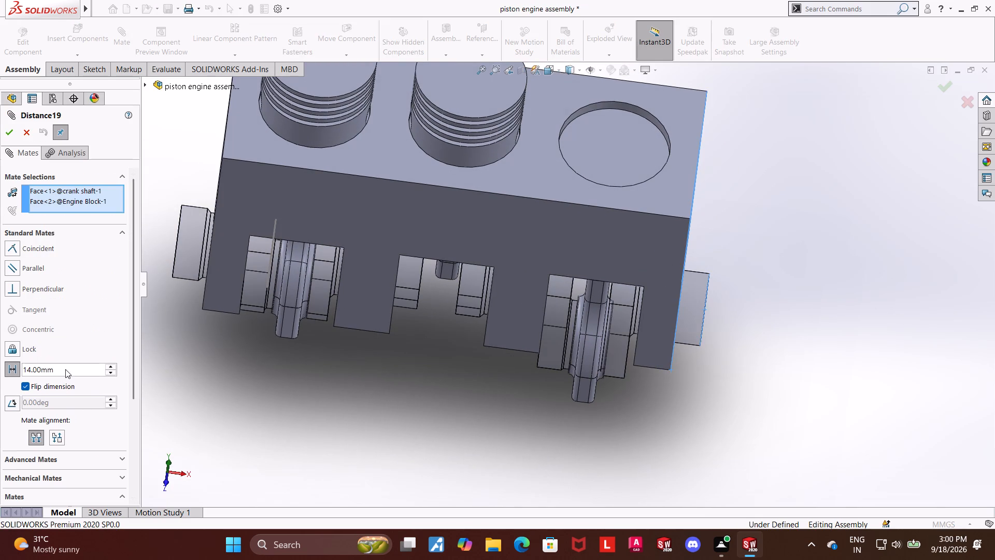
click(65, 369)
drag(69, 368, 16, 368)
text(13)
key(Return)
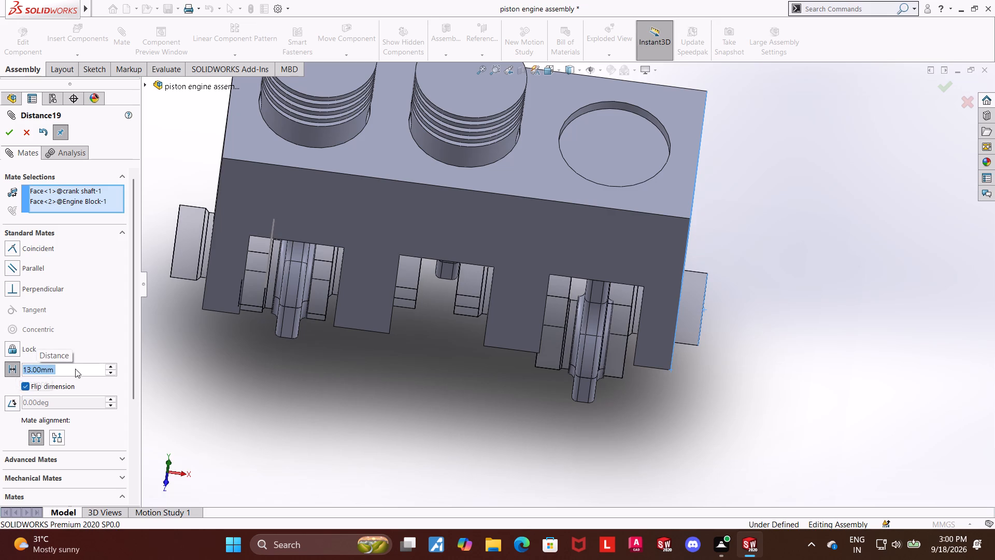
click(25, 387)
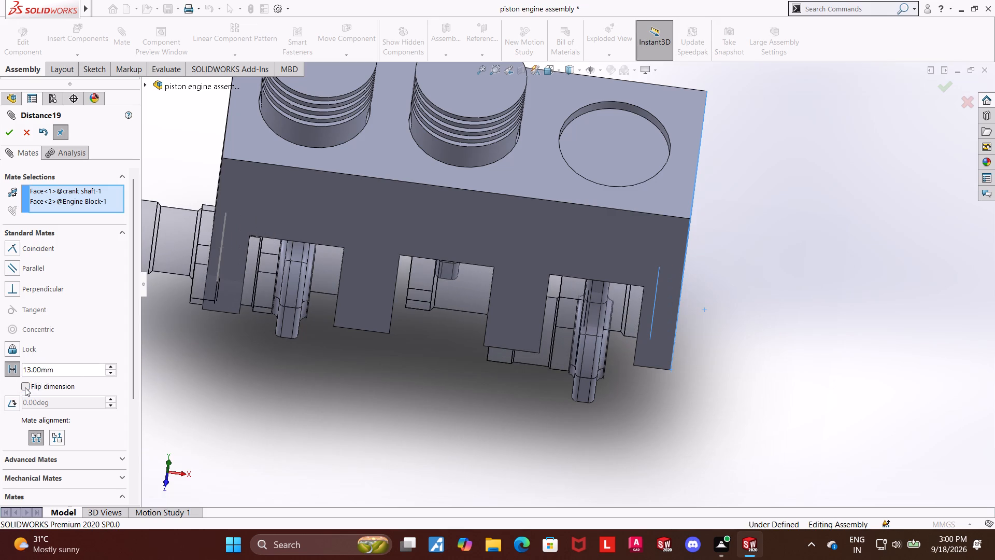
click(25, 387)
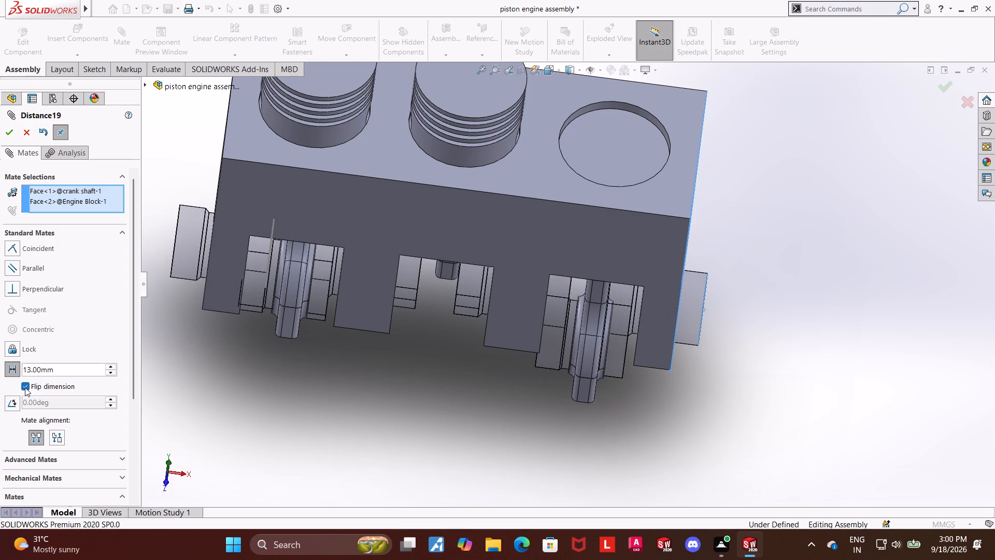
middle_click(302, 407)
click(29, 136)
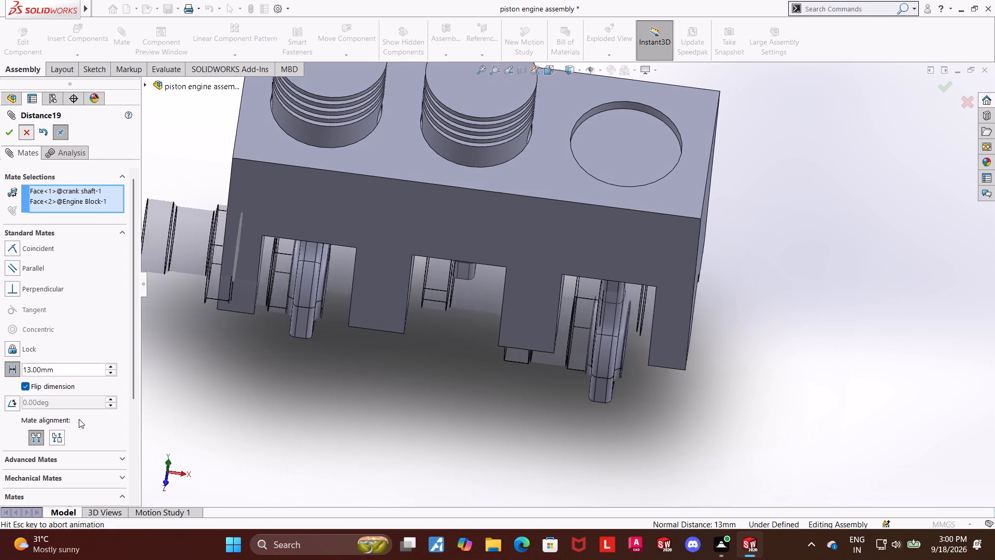
Delete the distance mate between the crankshaft's end face beside the third cylinder and the engine block.
right_click(53, 475)
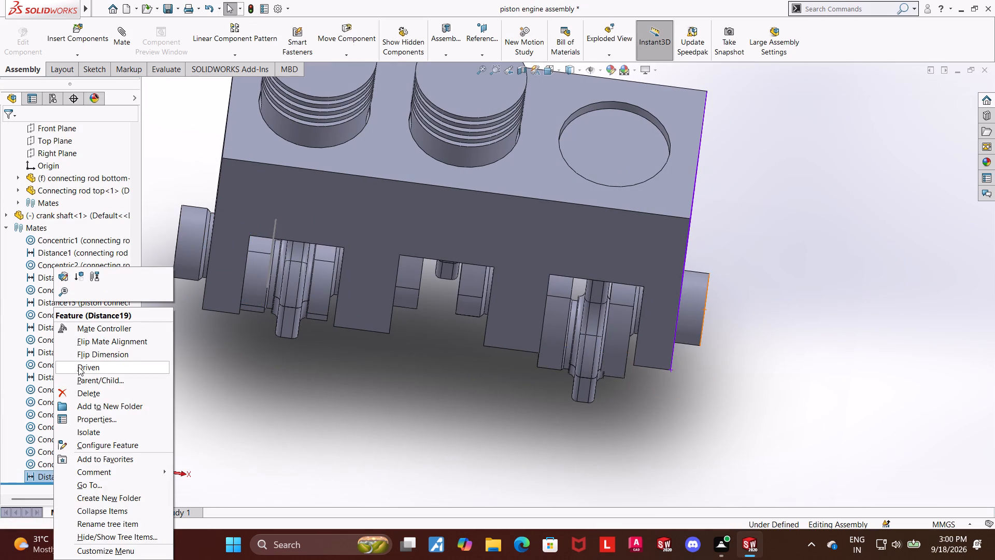
click(89, 391)
click(568, 208)
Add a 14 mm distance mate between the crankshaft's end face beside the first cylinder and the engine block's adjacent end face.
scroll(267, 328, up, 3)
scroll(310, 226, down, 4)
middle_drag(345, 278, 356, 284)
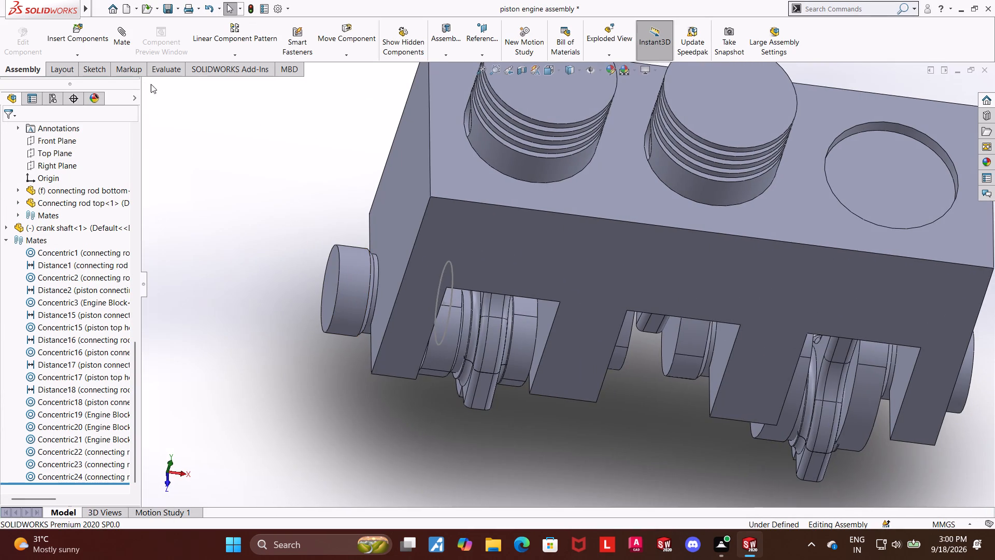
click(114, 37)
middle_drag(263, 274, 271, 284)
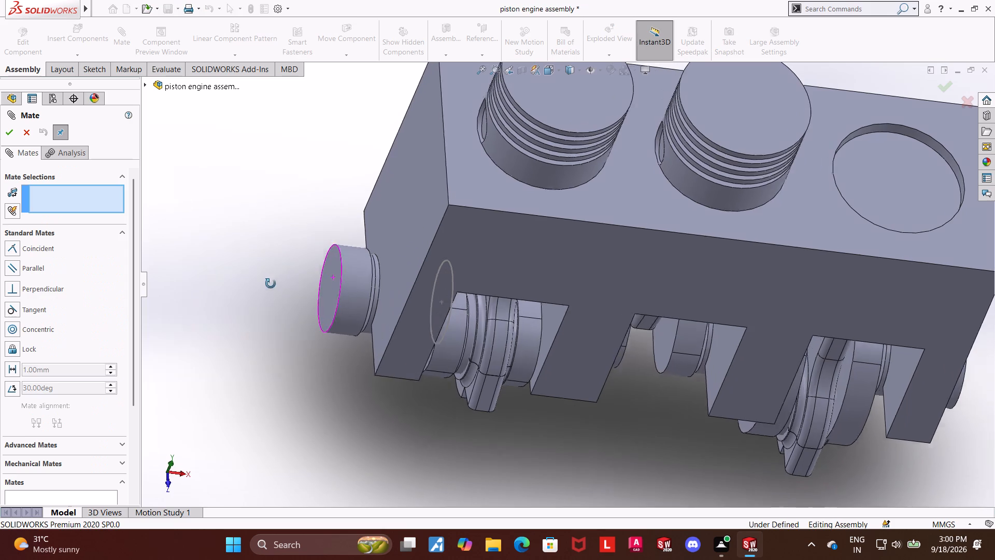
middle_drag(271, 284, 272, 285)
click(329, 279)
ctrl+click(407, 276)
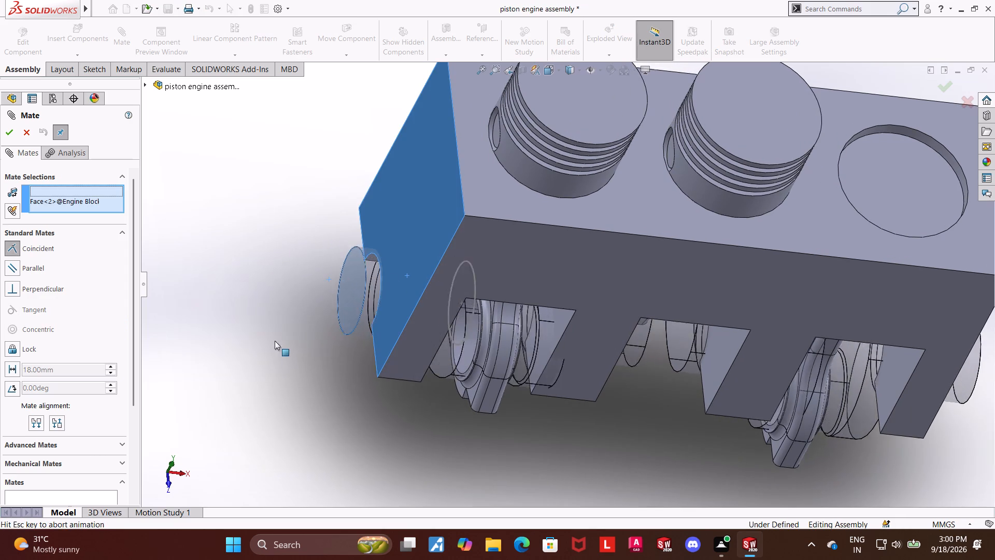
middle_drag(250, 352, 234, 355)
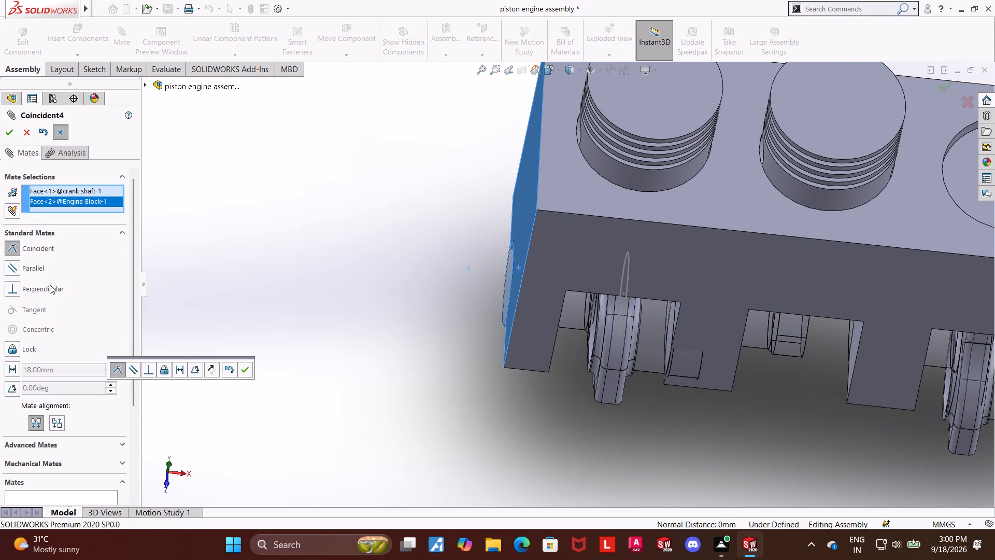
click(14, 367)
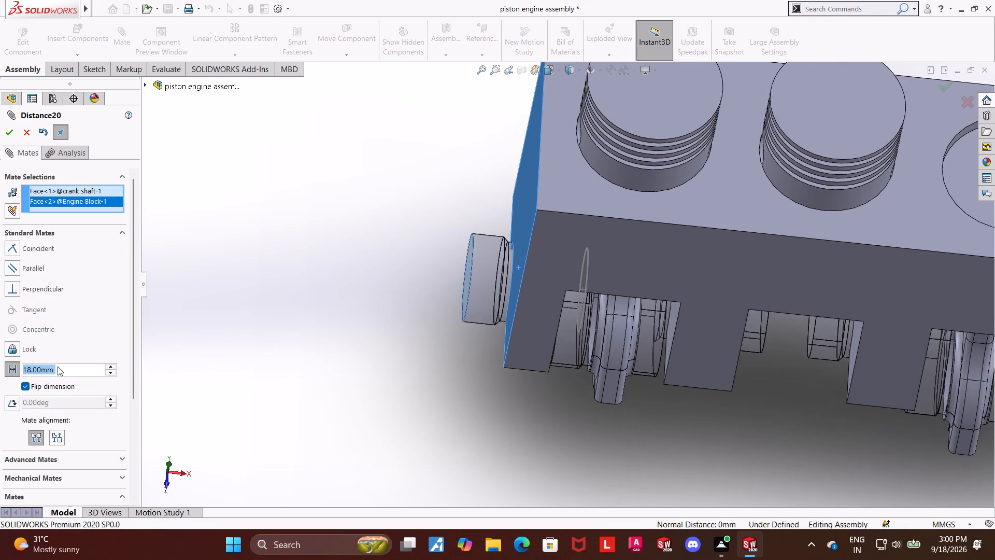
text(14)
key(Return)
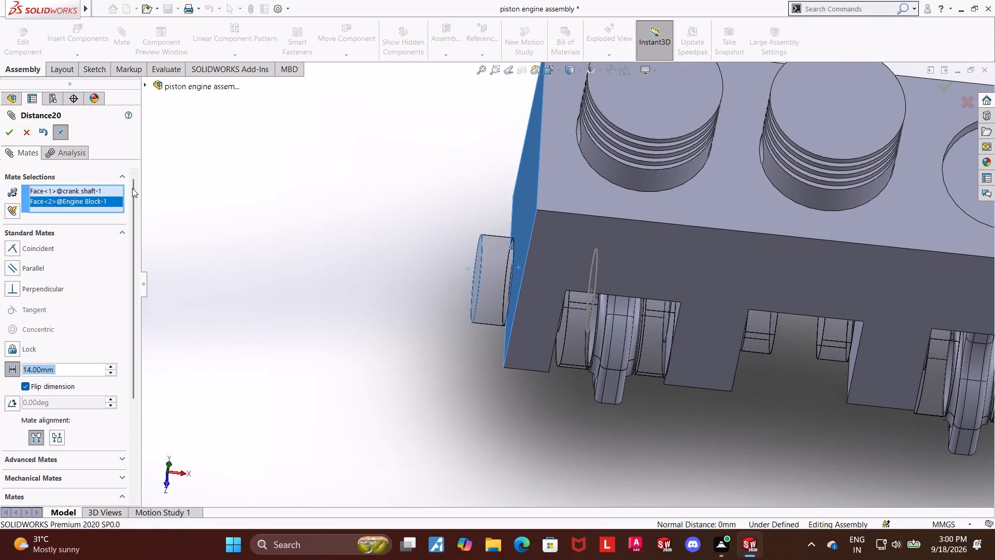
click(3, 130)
Examine how far the crankshaft protrudes at both ends of the block and how its webs sit around the connecting rods.
scroll(376, 327, up, 5)
scroll(850, 316, down, 4)
middle_drag(703, 301, 691, 302)
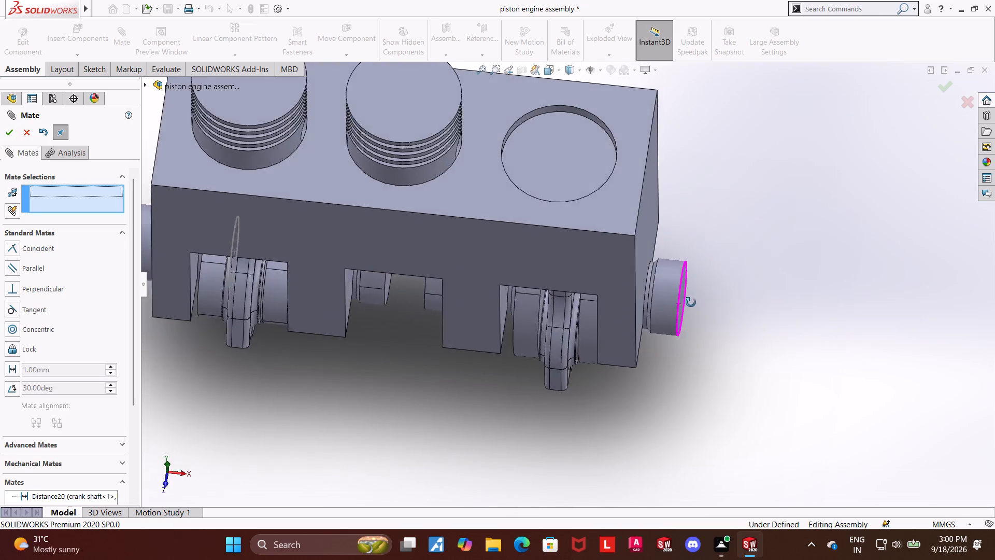
middle_drag(691, 302, 721, 316)
scroll(351, 402, up, 4)
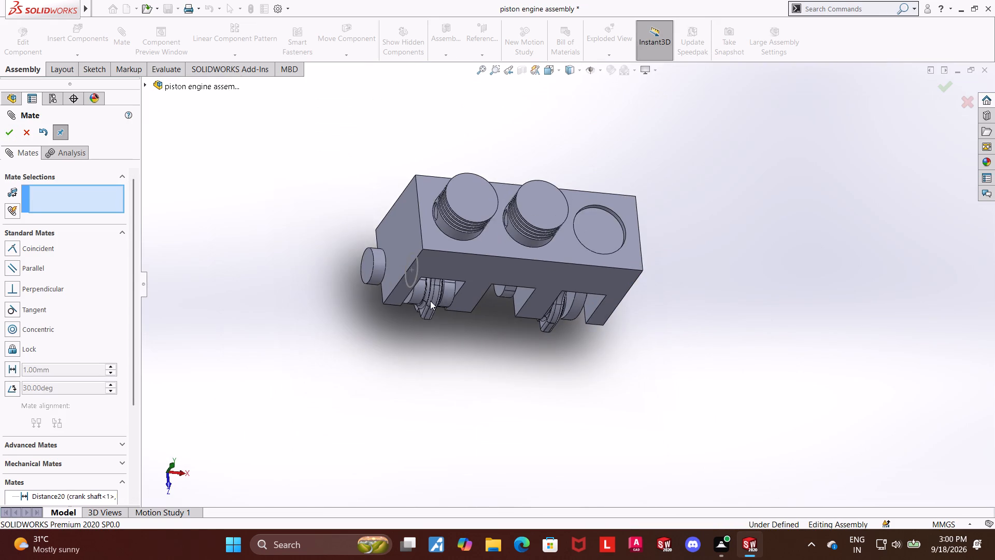
middle_drag(427, 301, 406, 293)
scroll(485, 270, down, 2)
middle_click(816, 331)
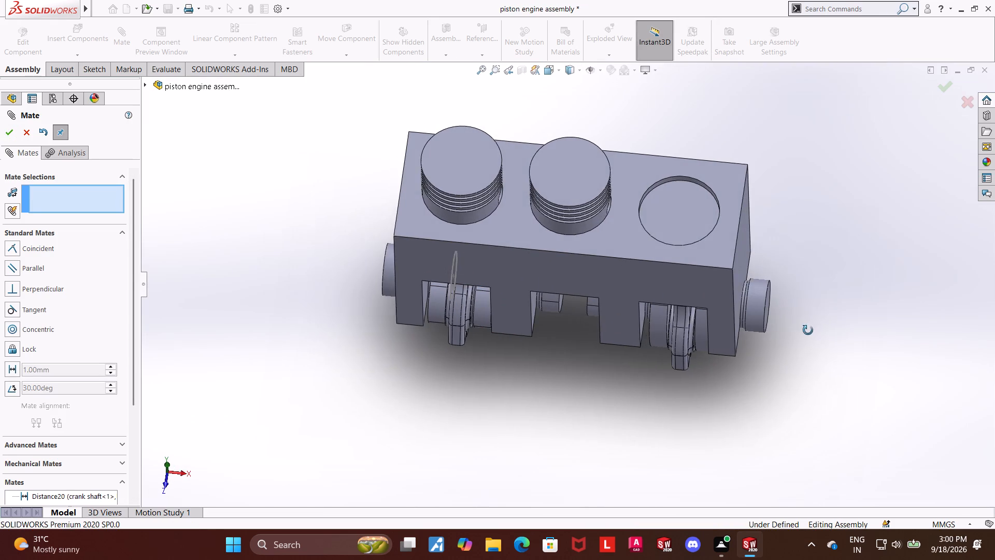
scroll(749, 307, down, 1)
middle_drag(757, 307, 762, 309)
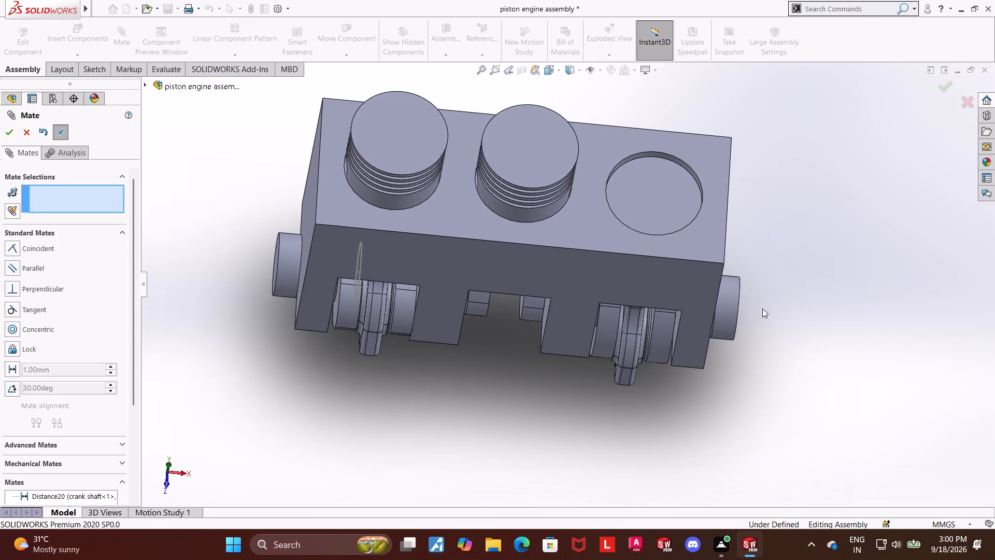
scroll(325, 319, down, 2)
click(24, 138)
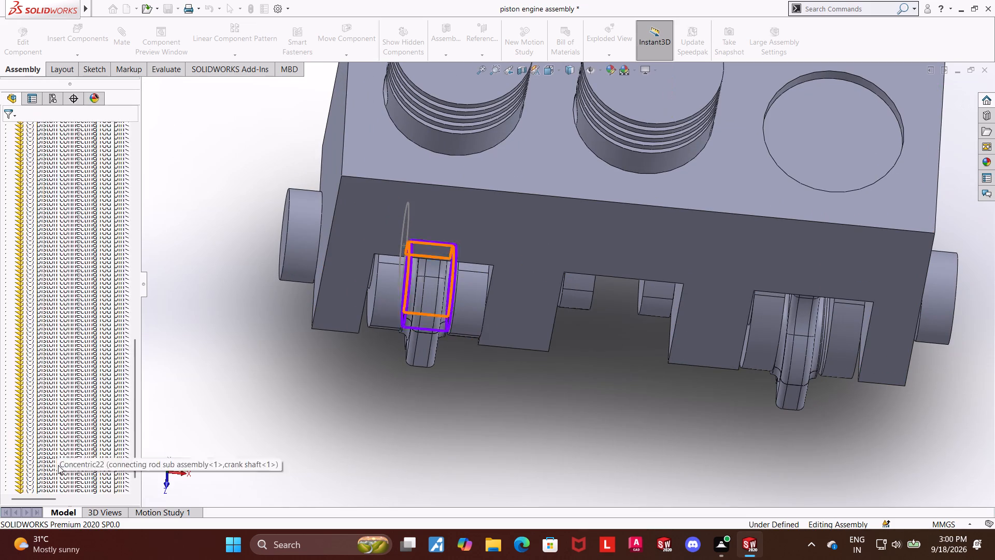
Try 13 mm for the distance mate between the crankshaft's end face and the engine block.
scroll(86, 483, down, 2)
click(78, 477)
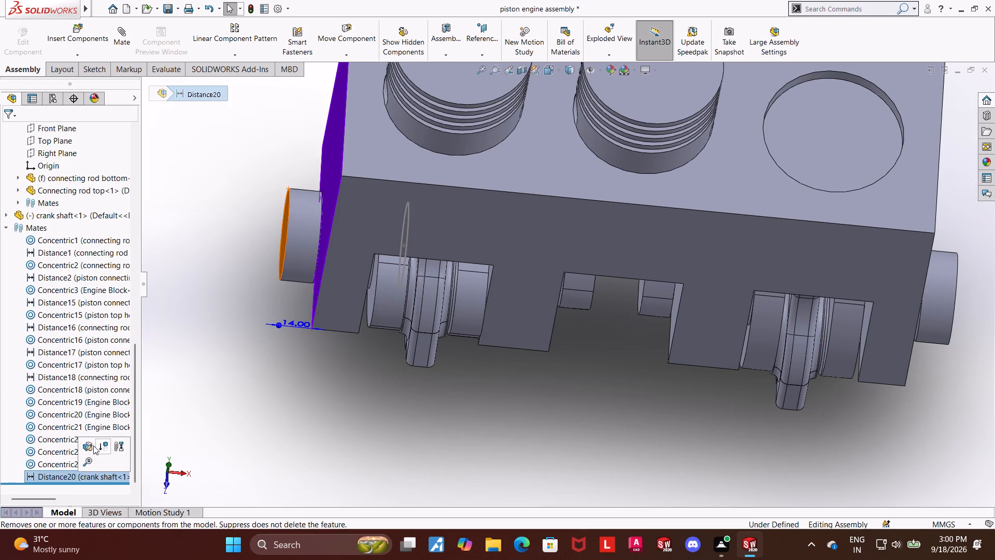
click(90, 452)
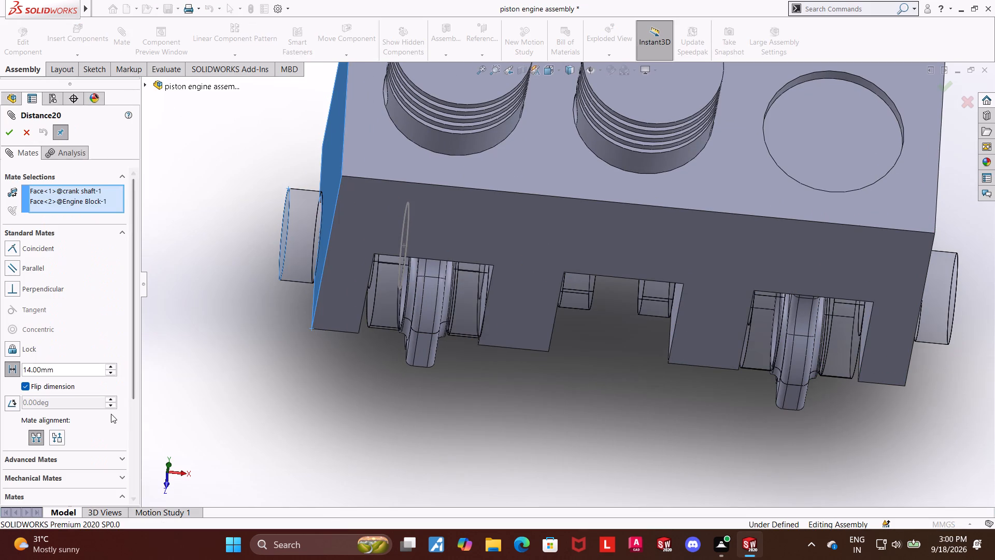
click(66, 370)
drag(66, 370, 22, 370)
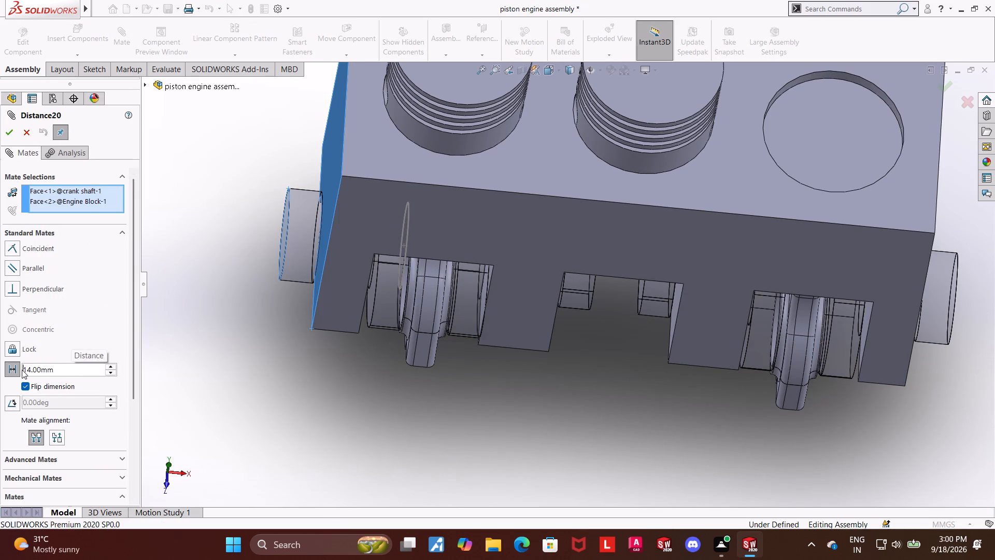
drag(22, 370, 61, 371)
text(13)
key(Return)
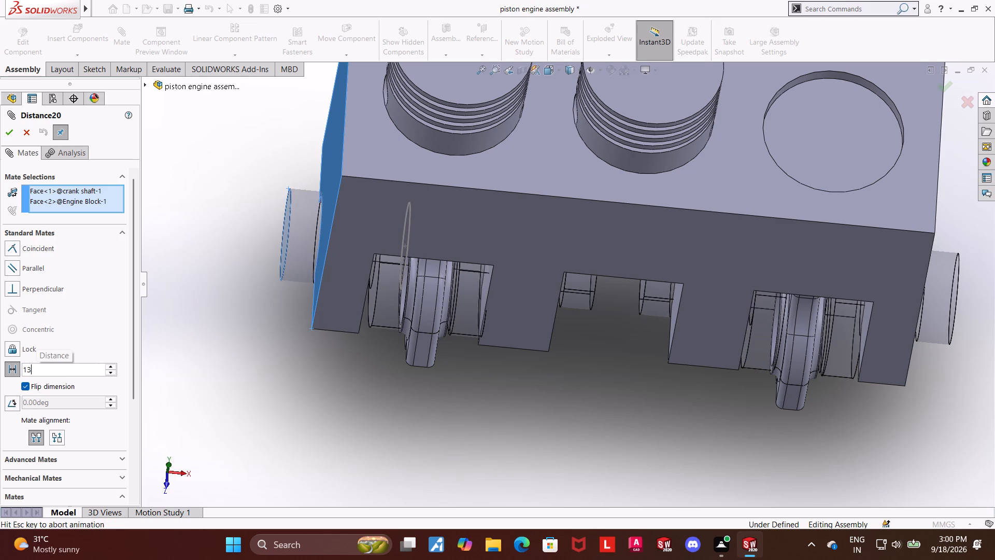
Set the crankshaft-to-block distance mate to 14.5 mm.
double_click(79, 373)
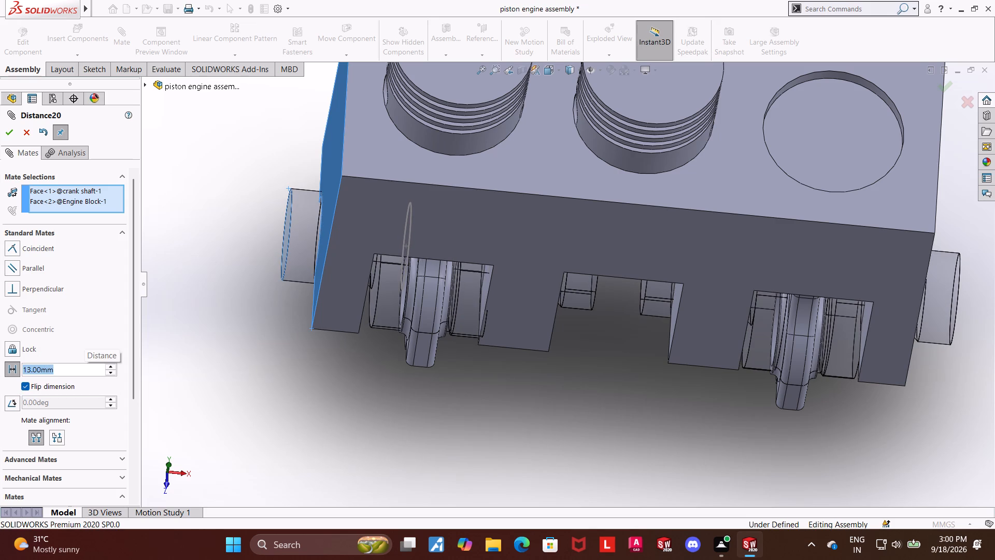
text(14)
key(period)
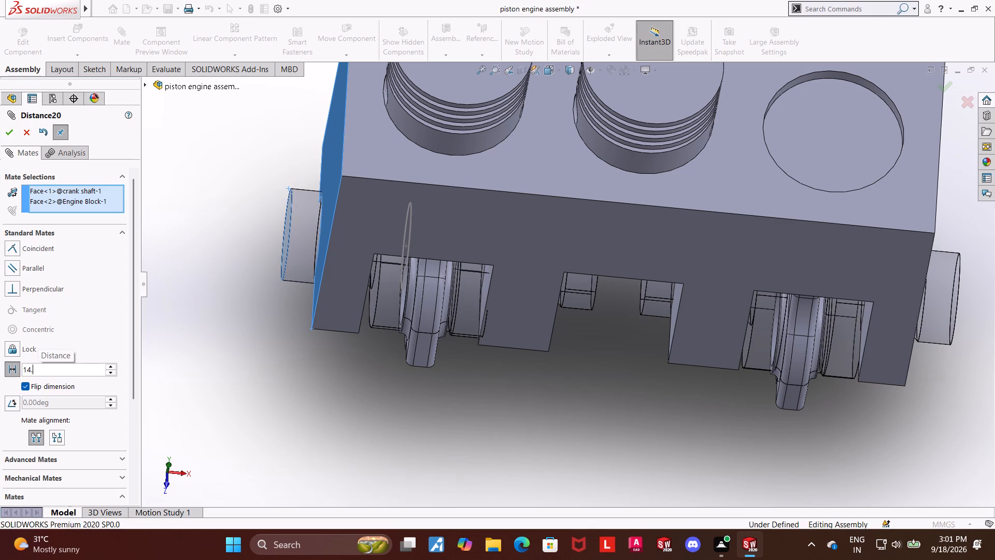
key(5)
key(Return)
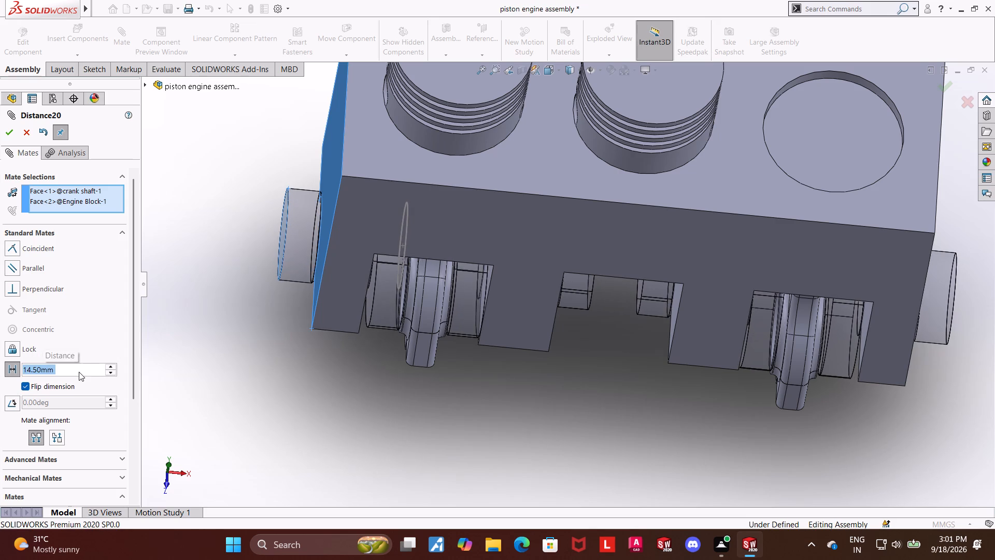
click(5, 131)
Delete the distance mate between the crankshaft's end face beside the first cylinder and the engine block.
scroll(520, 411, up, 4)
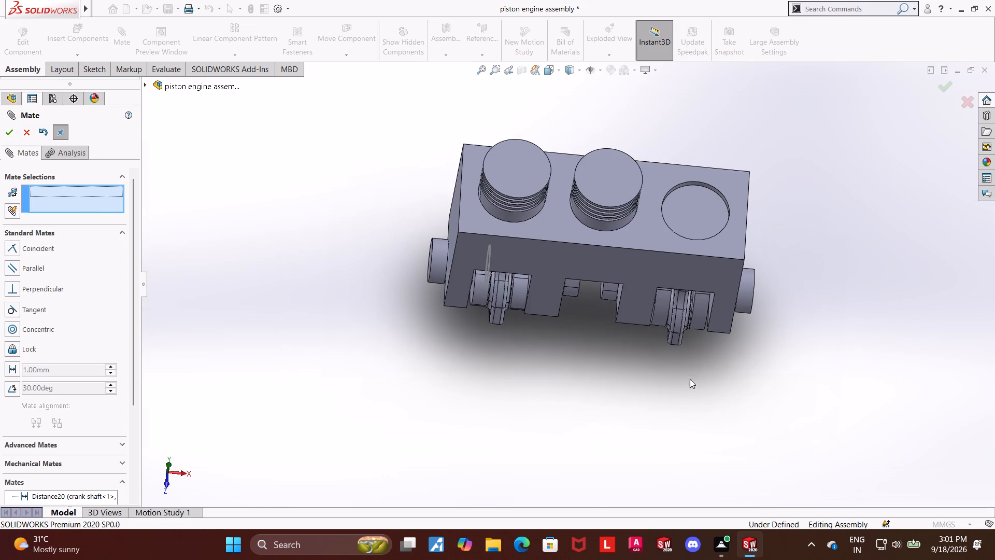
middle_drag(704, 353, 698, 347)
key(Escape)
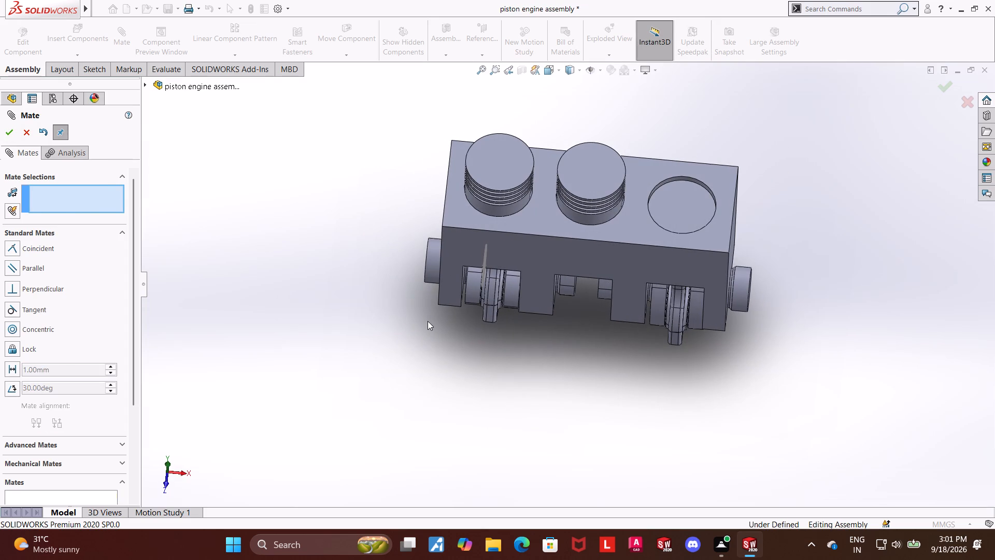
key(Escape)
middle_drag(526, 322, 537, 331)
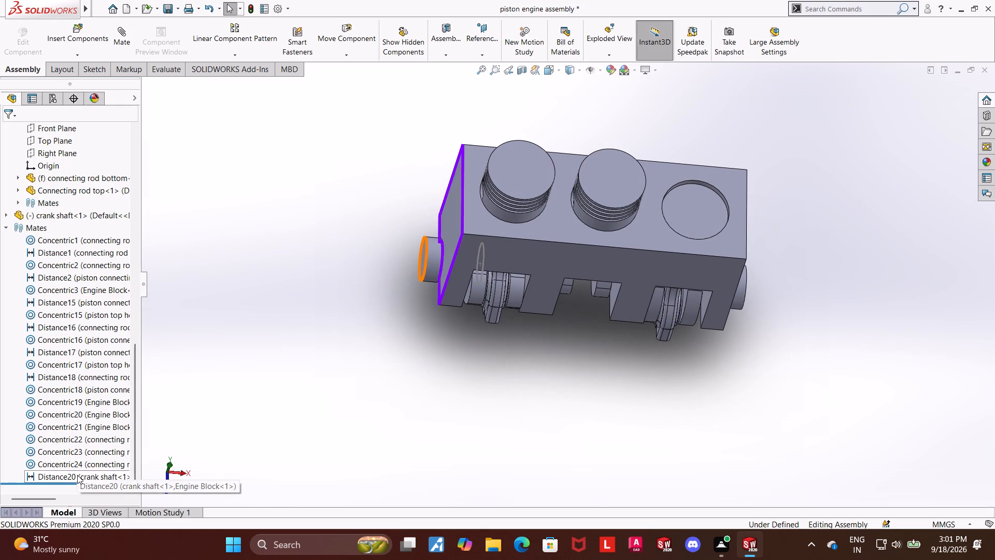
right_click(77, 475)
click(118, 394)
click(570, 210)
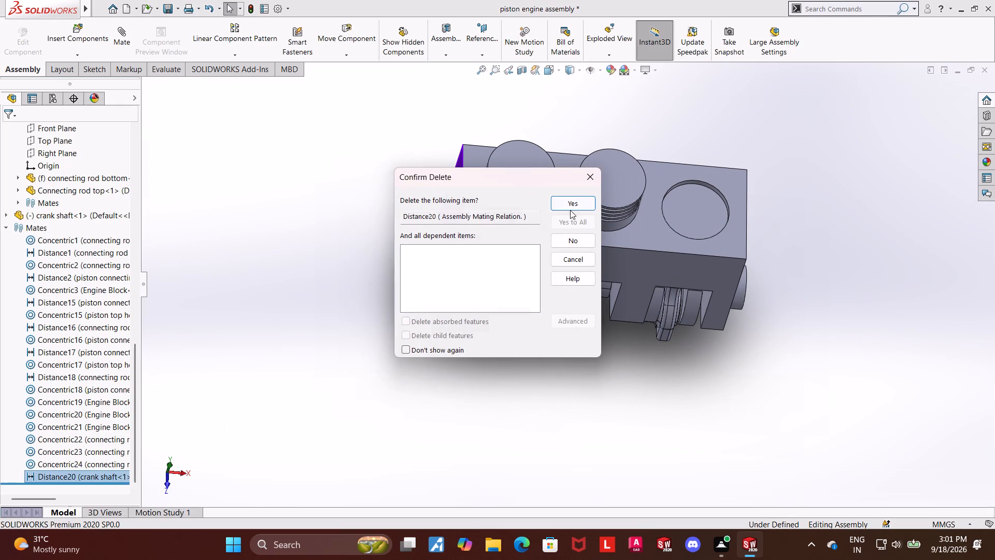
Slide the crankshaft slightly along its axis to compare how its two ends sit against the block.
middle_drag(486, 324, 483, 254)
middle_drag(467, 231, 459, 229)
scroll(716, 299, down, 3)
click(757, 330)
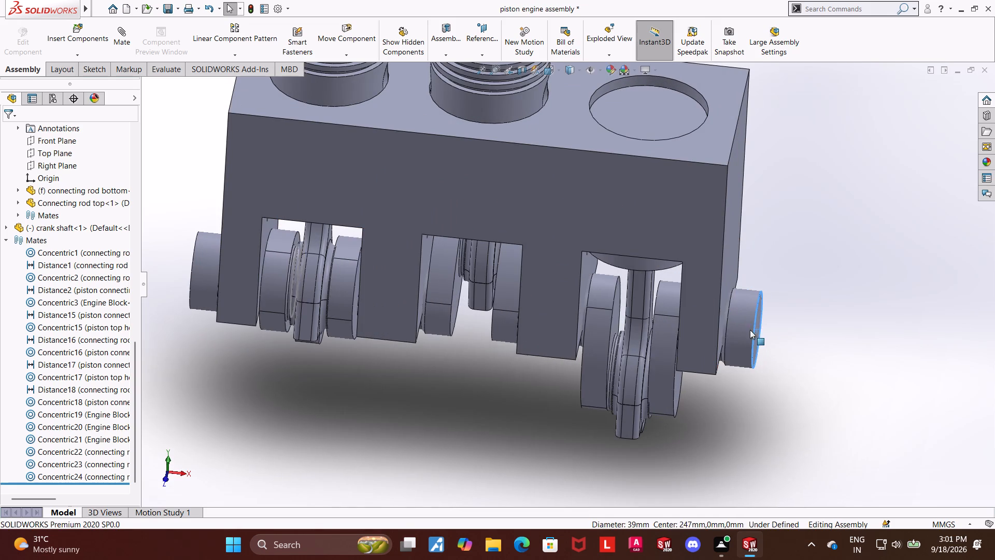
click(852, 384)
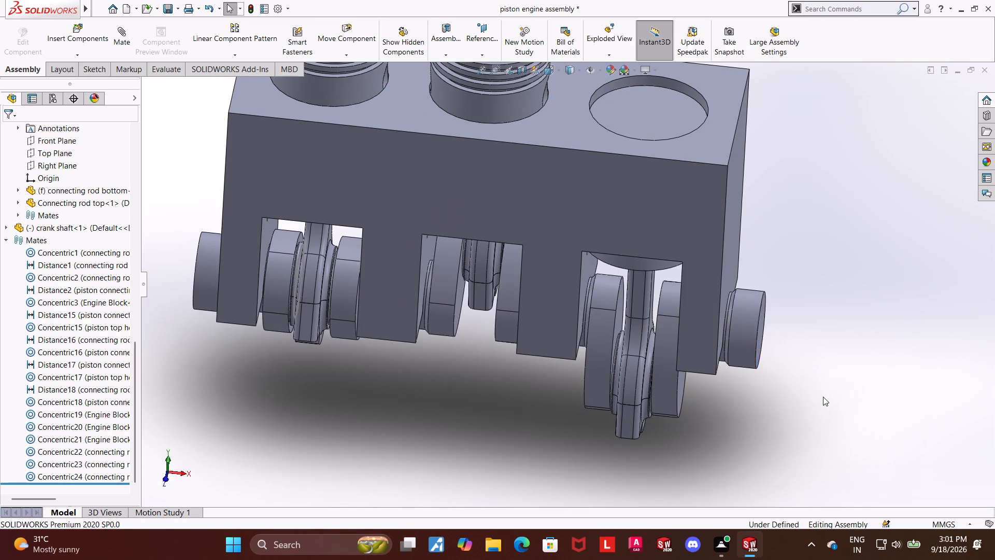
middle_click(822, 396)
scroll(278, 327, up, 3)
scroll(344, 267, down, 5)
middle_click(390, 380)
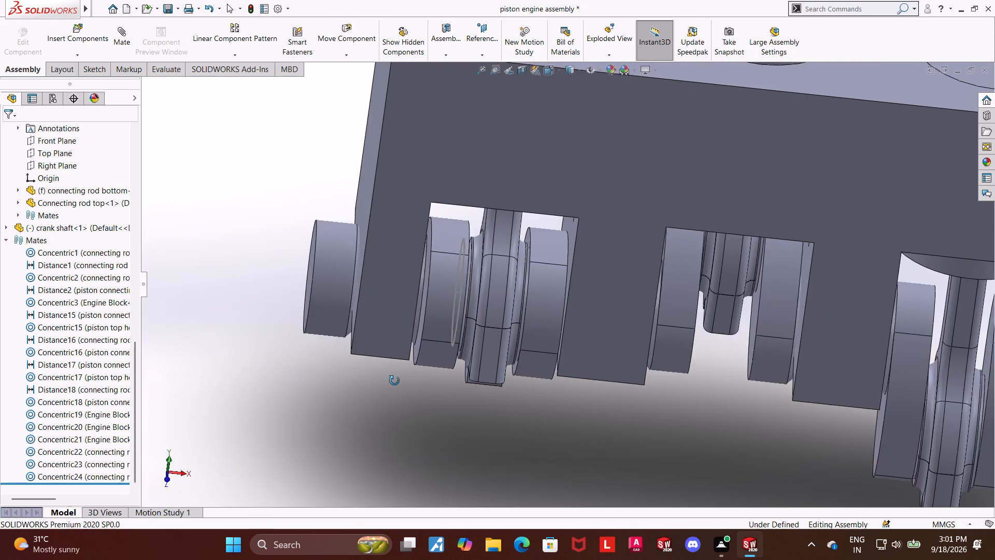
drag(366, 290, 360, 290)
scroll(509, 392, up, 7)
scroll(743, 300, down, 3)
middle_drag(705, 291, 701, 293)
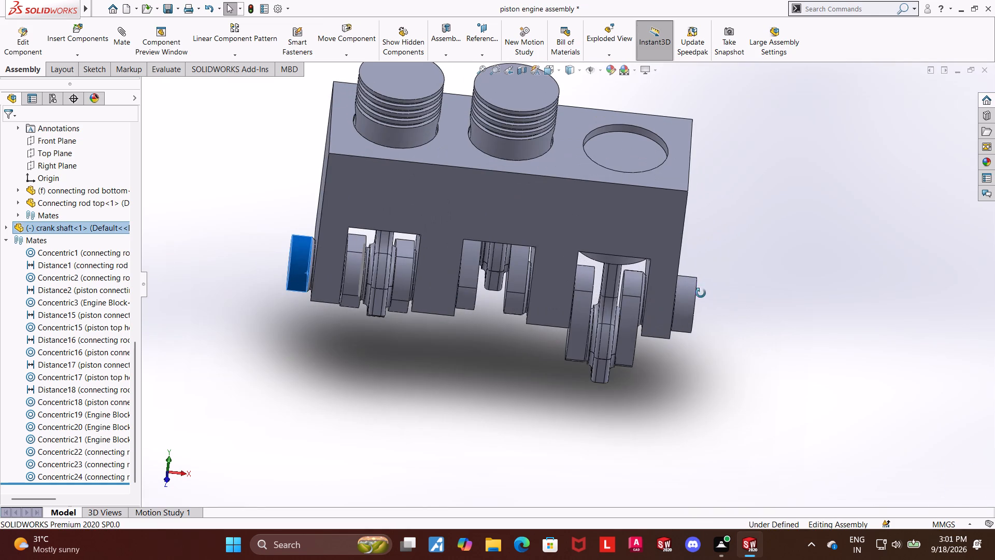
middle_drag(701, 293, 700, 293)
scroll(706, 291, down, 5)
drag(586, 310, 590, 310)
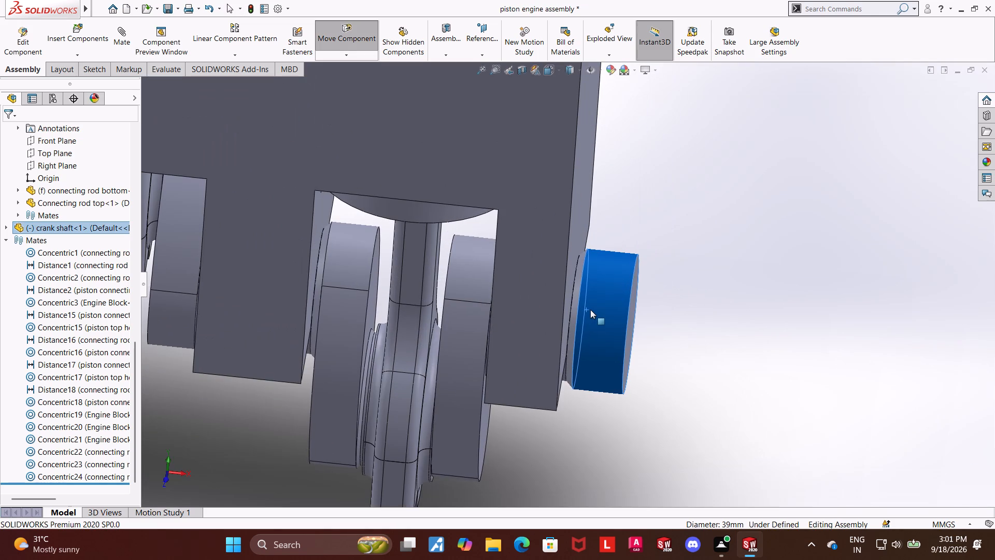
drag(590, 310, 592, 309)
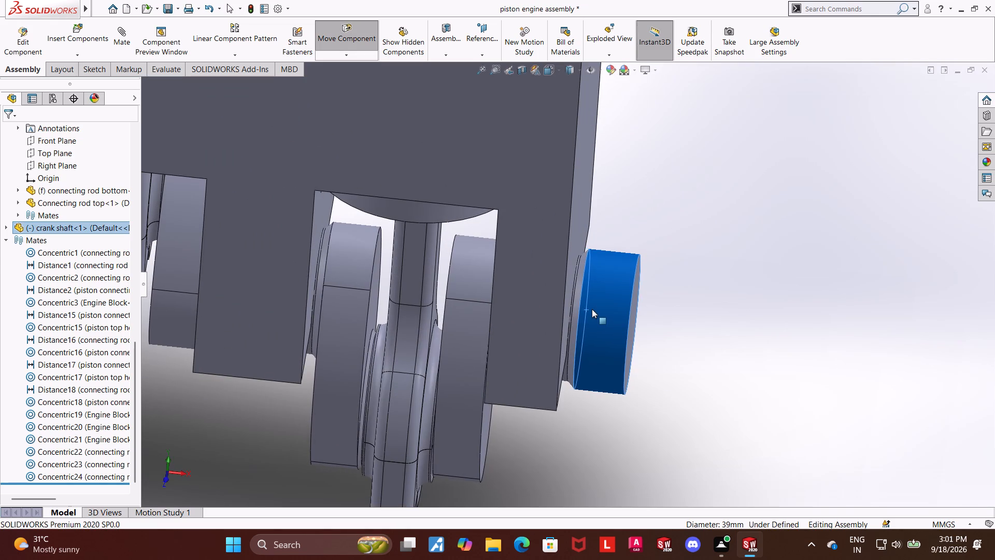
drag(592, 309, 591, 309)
Slide the crankshaft outward along its axis at the first-cylinder end, exposing its chamfered shoulder outside the block.
scroll(740, 351, up, 6)
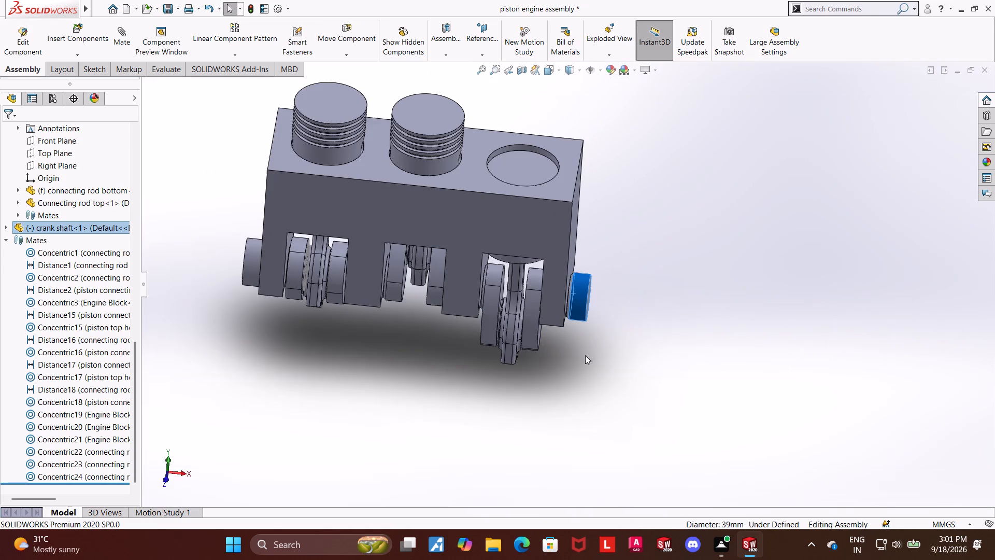
scroll(229, 265, down, 6)
scroll(406, 269, down, 3)
middle_drag(359, 295, 363, 297)
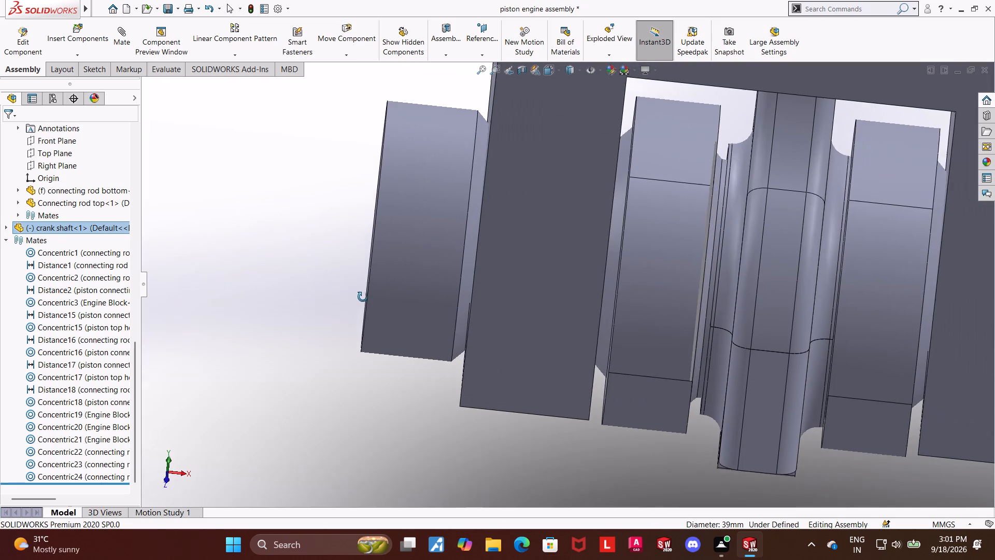
middle_drag(363, 297, 367, 299)
scroll(333, 311, up, 4)
drag(407, 254, 383, 250)
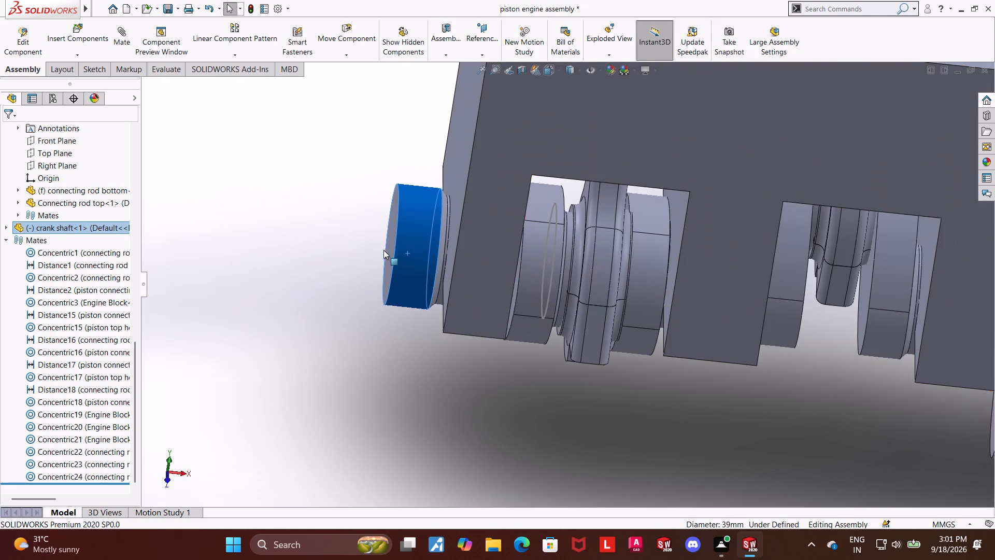
drag(383, 250, 376, 249)
Add a coincident mate between the crankshaft's chamfered shoulder edge and the engine block's end face at the first-cylinder end.
middle_drag(414, 344, 405, 346)
scroll(536, 256, down, 5)
click(525, 411)
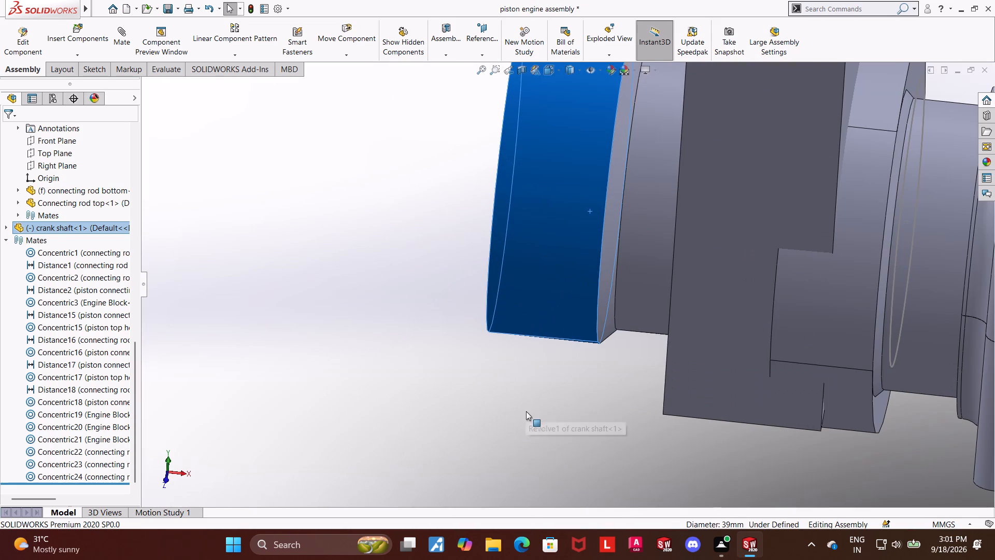
click(616, 288)
scroll(555, 395, up, 3)
middle_drag(507, 366, 518, 368)
ctrl+click(379, 238)
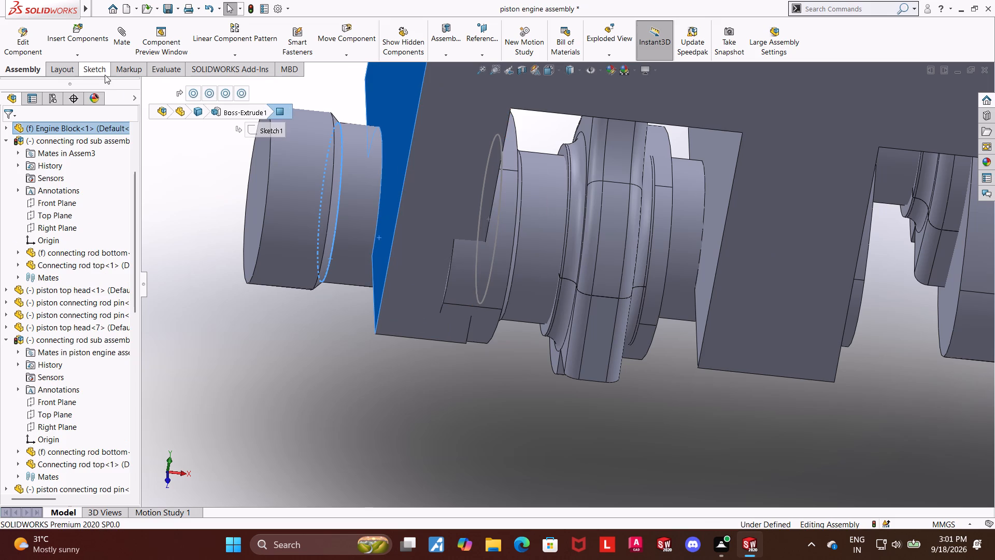
click(124, 38)
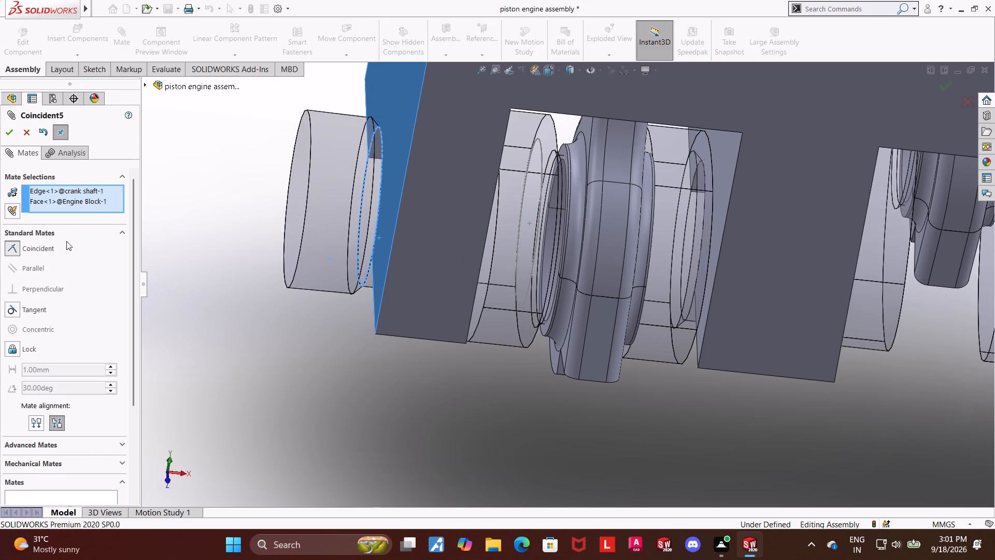
click(11, 125)
scroll(129, 204, up, 9)
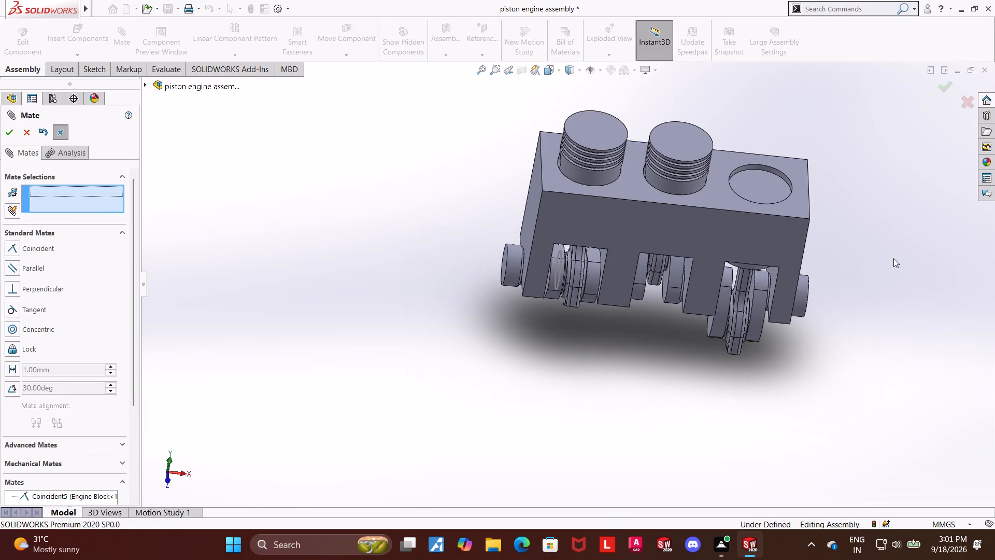
middle_drag(888, 261, 865, 269)
scroll(945, 248, down, 6)
scroll(757, 271, down, 4)
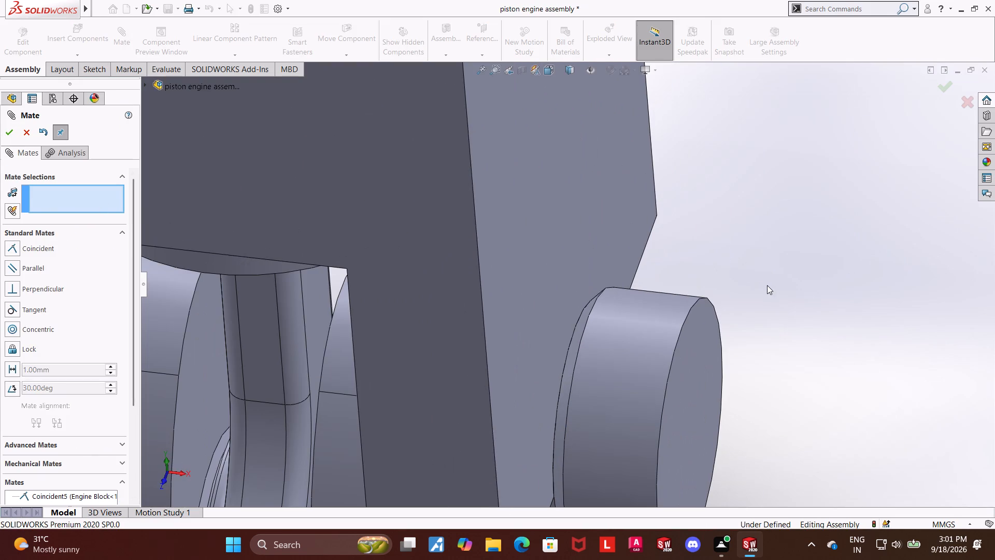
click(8, 130)
Rotate the crankshaft by its protruding journal at the third-cylinder end to check that all three pistons follow.
scroll(607, 285, up, 6)
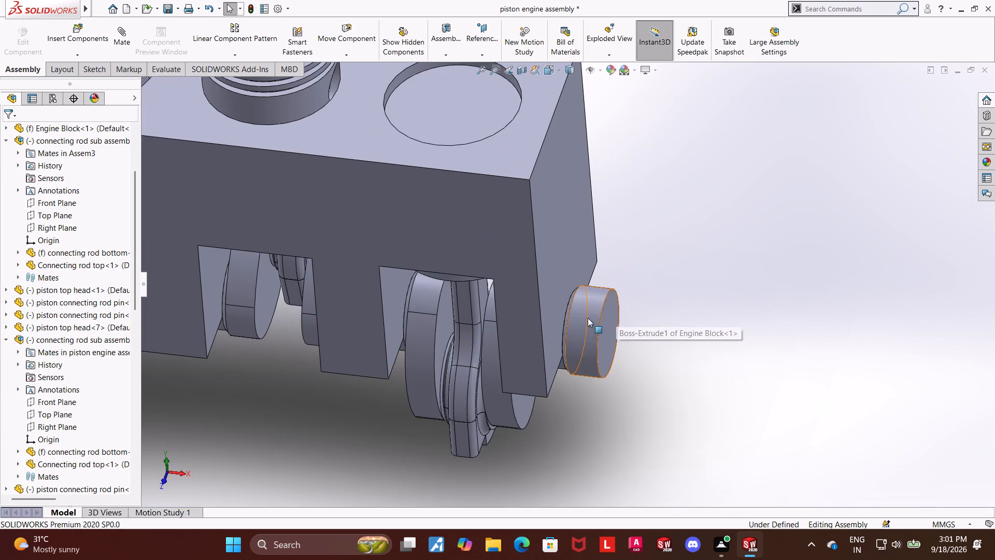
drag(588, 318, 604, 286)
scroll(630, 293, up, 5)
drag(578, 301, 603, 286)
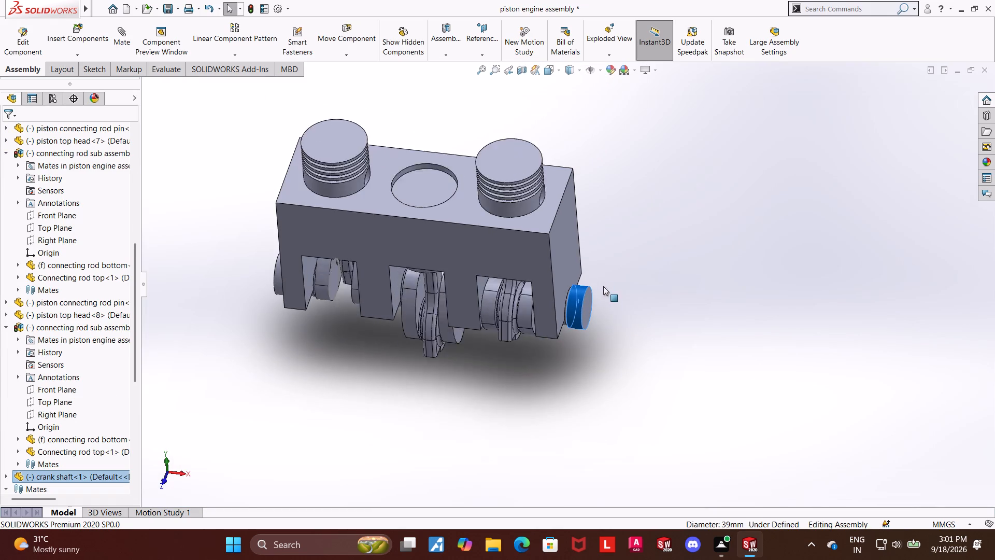
drag(603, 286, 576, 295)
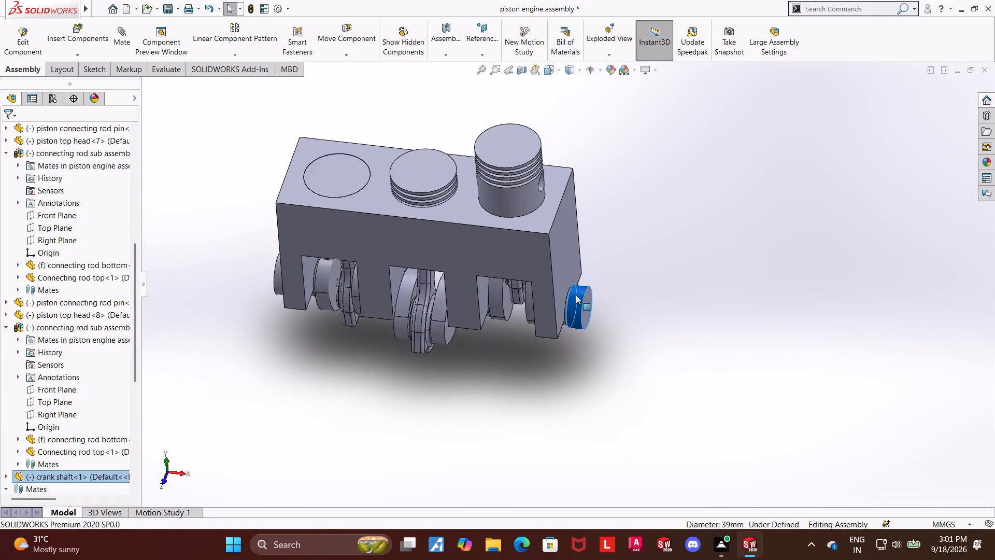
drag(576, 295, 617, 321)
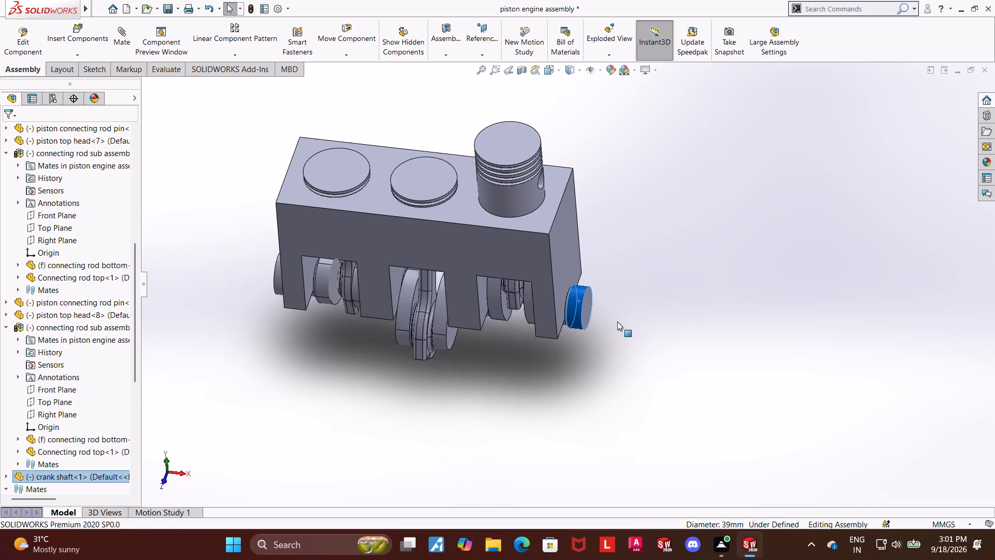
drag(617, 321, 608, 320)
scroll(609, 301, up, 7)
scroll(550, 281, down, 8)
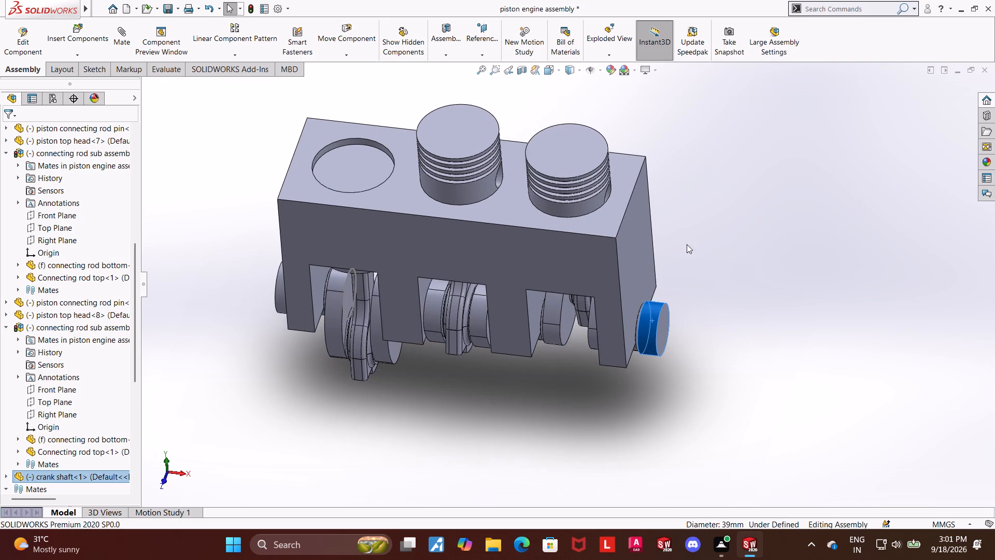
Inspect the engine block, pistons and crankshaft from several angles around the third-cylinder end.
middle_drag(668, 257, 628, 339)
middle_drag(627, 341, 524, 380)
middle_drag(487, 355, 490, 423)
middle_drag(514, 312, 683, 349)
scroll(683, 347, up, 5)
scroll(645, 373, down, 4)
middle_drag(645, 388, 646, 335)
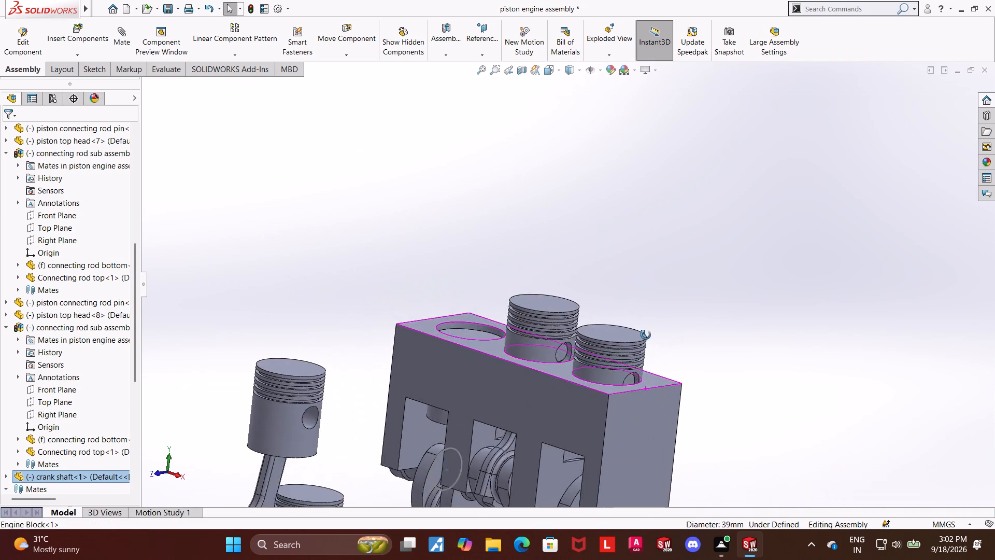
middle_drag(646, 335, 642, 332)
scroll(642, 332, up, 2)
scroll(635, 358, down, 4)
scroll(632, 353, up, 5)
scroll(640, 351, down, 3)
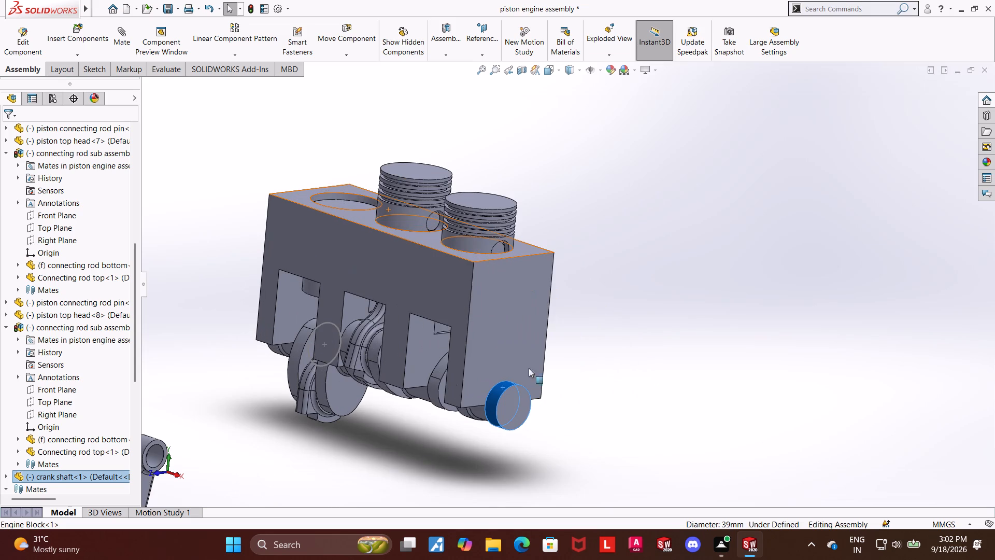
scroll(500, 370, down, 2)
scroll(471, 321, up, 3)
scroll(463, 272, down, 2)
scroll(567, 343, down, 1)
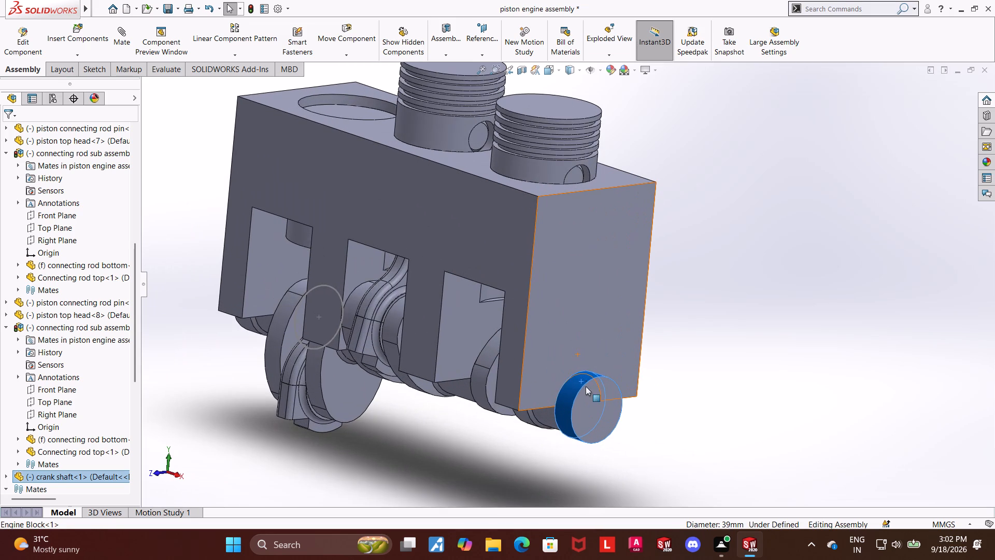
Turn the crankshaft by its protruding journal to check the piston positions in the block.
drag(577, 383, 602, 424)
click(762, 308)
scroll(593, 270, up, 3)
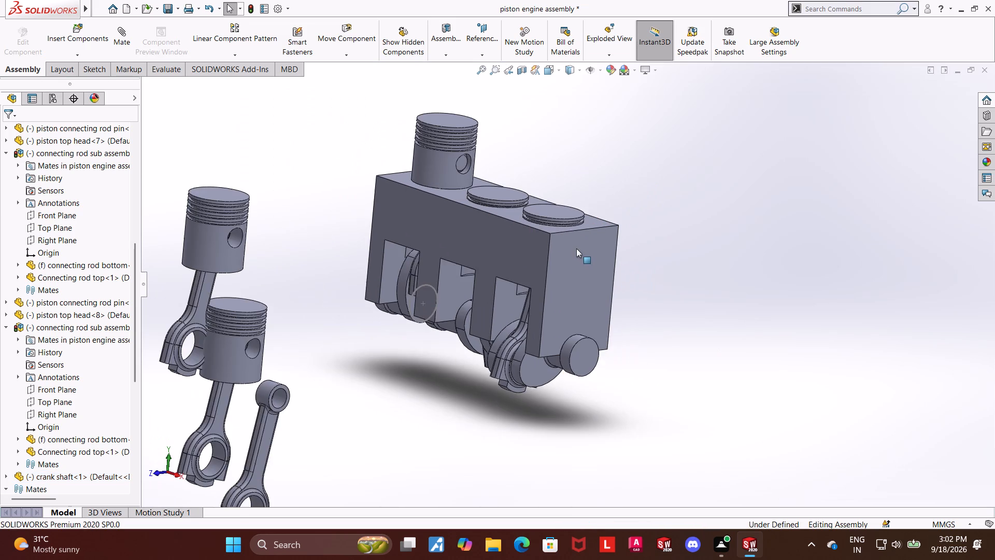
scroll(593, 190, down, 2)
Save the piston engine assembly, rebuilding it first.
click(170, 7)
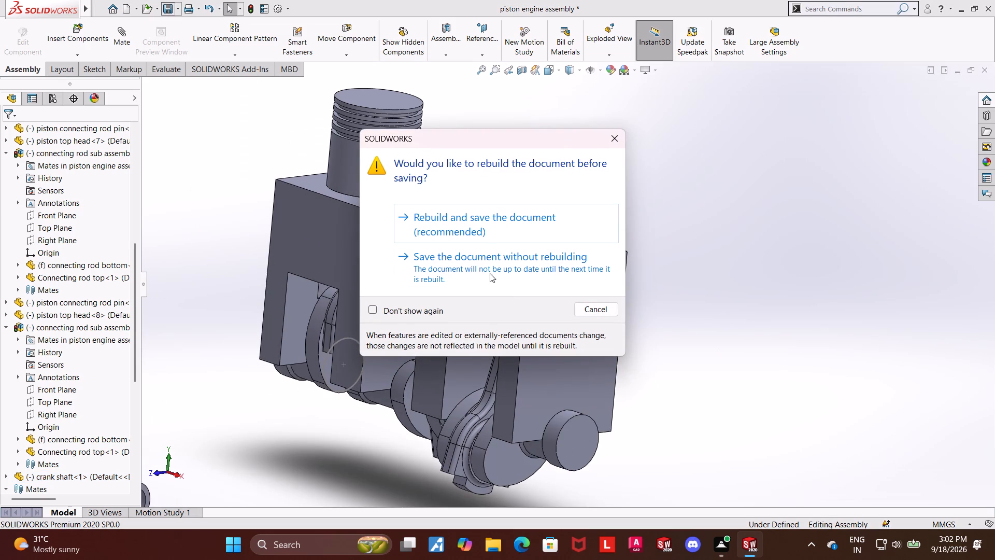
click(489, 226)
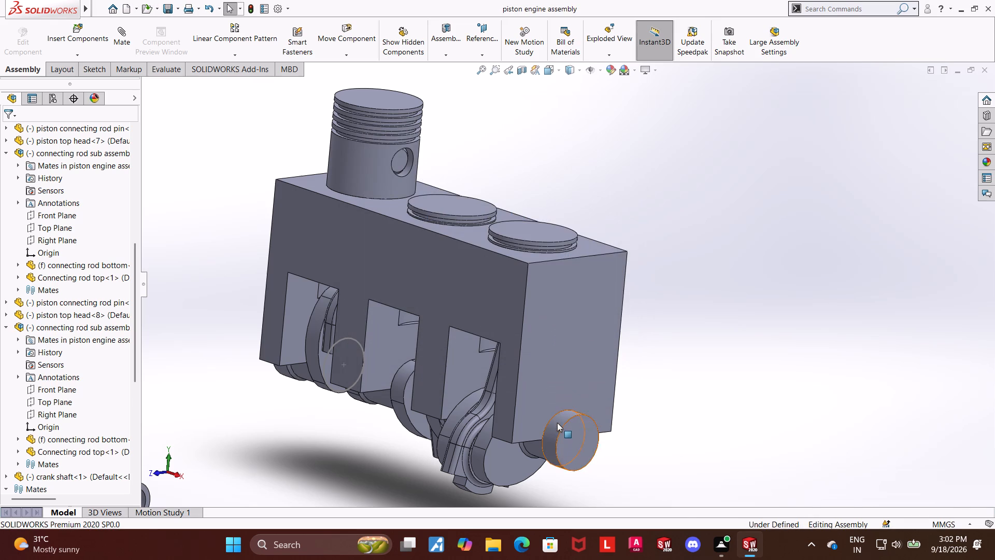
Turn the crankshaft by its protruding journal and examine how the pistons and connecting rods move.
drag(557, 423, 576, 439)
scroll(579, 427, up, 6)
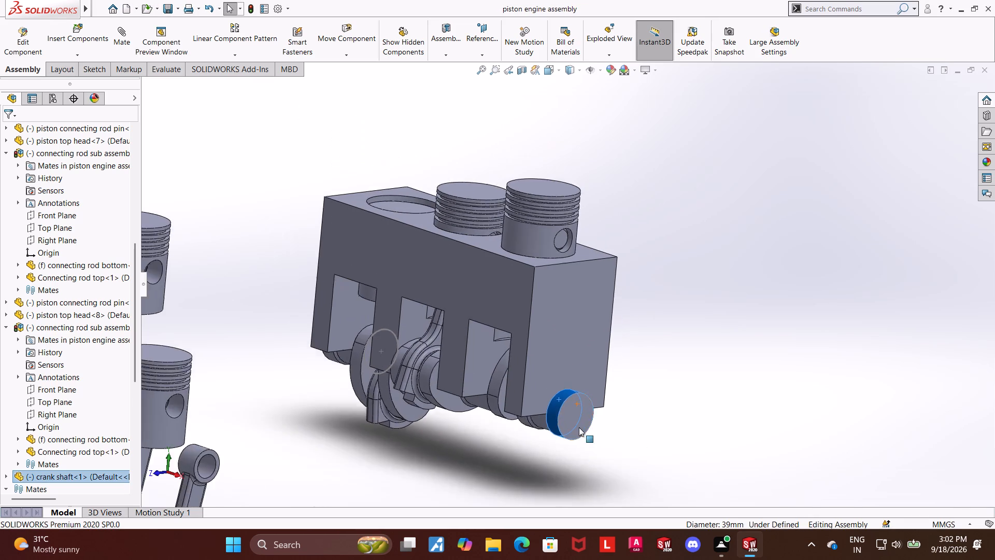
scroll(579, 427, up, 1)
scroll(549, 360, down, 5)
drag(589, 387, 593, 421)
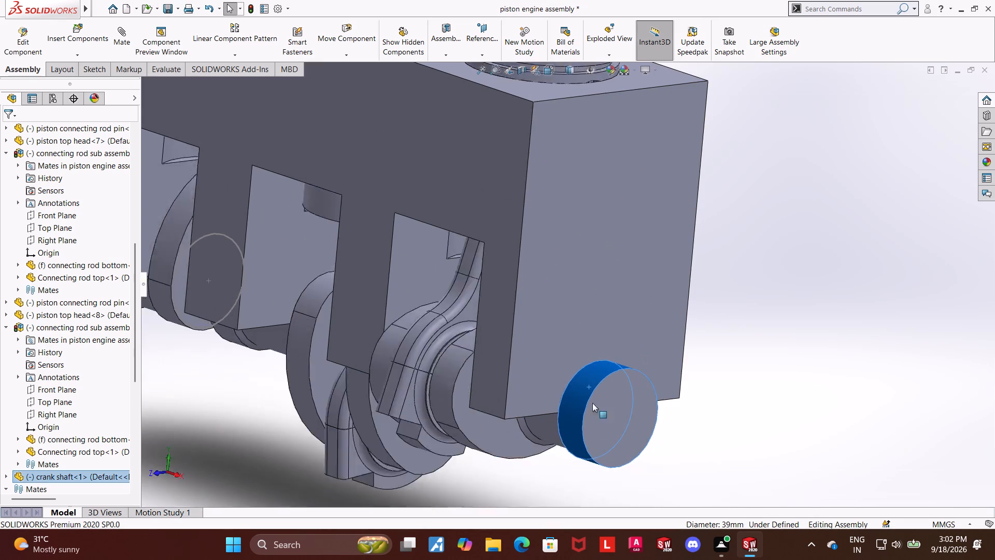
scroll(601, 390, up, 5)
scroll(563, 208, up, 4)
scroll(561, 198, down, 8)
scroll(568, 265, up, 6)
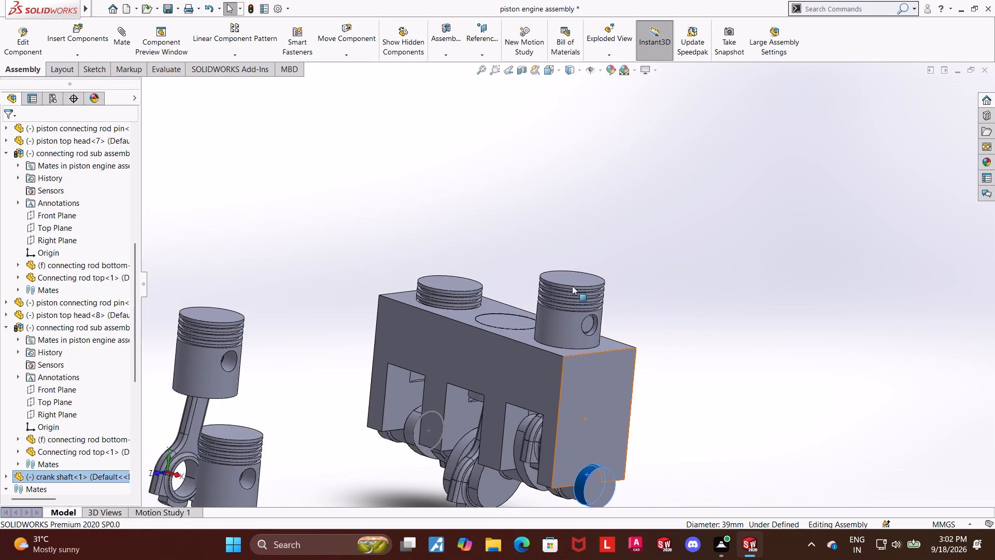
scroll(574, 332, down, 3)
scroll(573, 353, up, 5)
scroll(573, 353, down, 6)
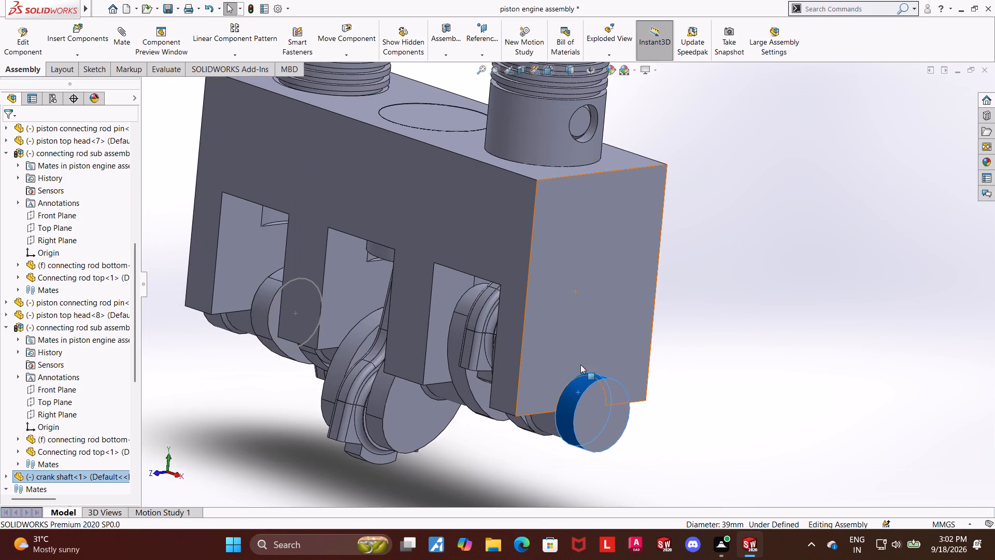
Rotate the crankshaft back and forth through its stroke to compare the travel of the three pistons.
drag(586, 381, 629, 367)
scroll(629, 367, up, 4)
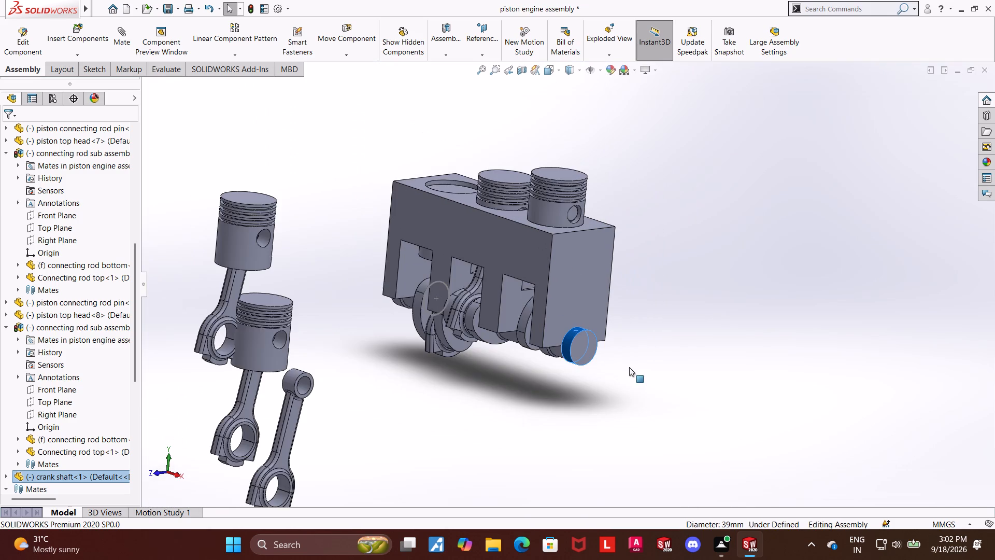
scroll(517, 246, down, 3)
drag(619, 405, 626, 400)
drag(633, 395, 644, 391)
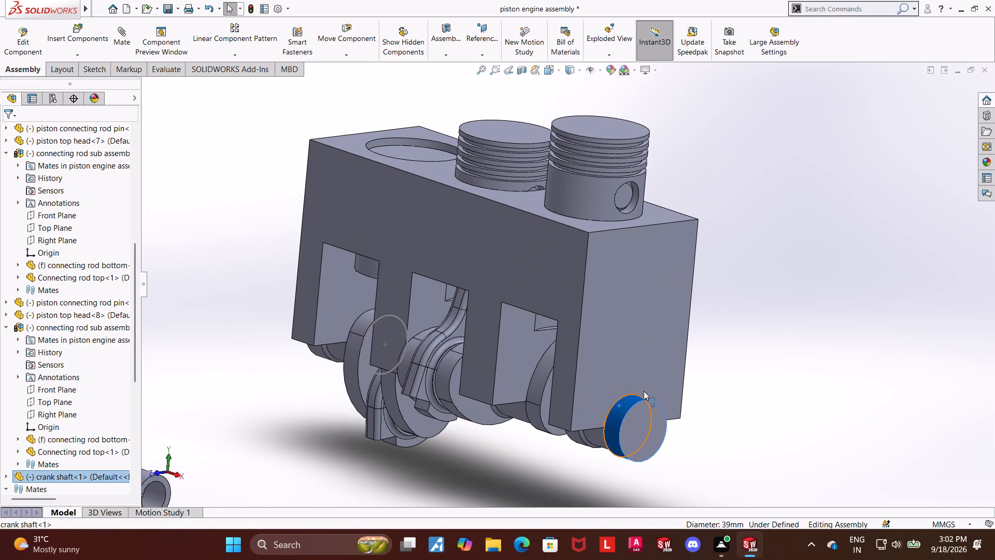
drag(644, 391, 674, 421)
click(761, 381)
drag(625, 407, 664, 400)
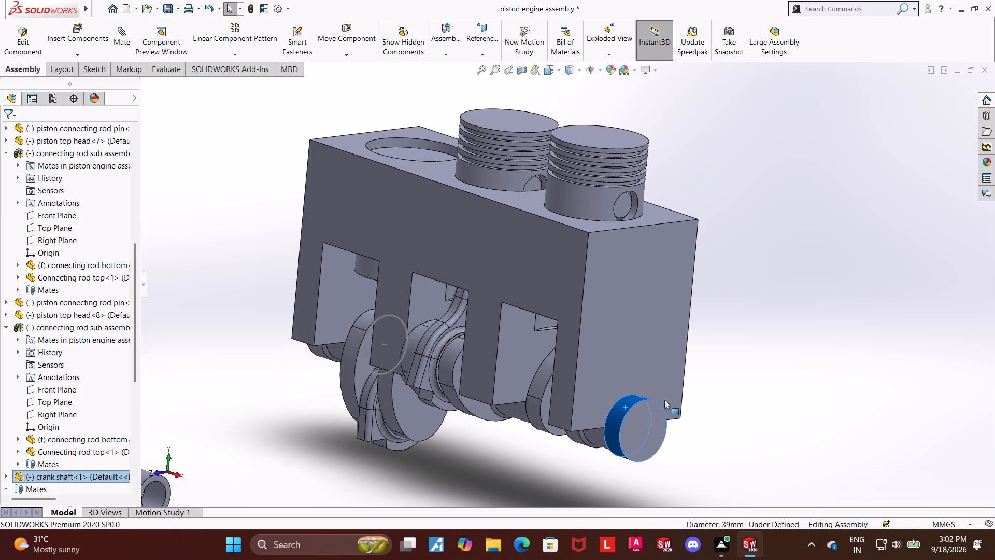
drag(664, 400, 714, 375)
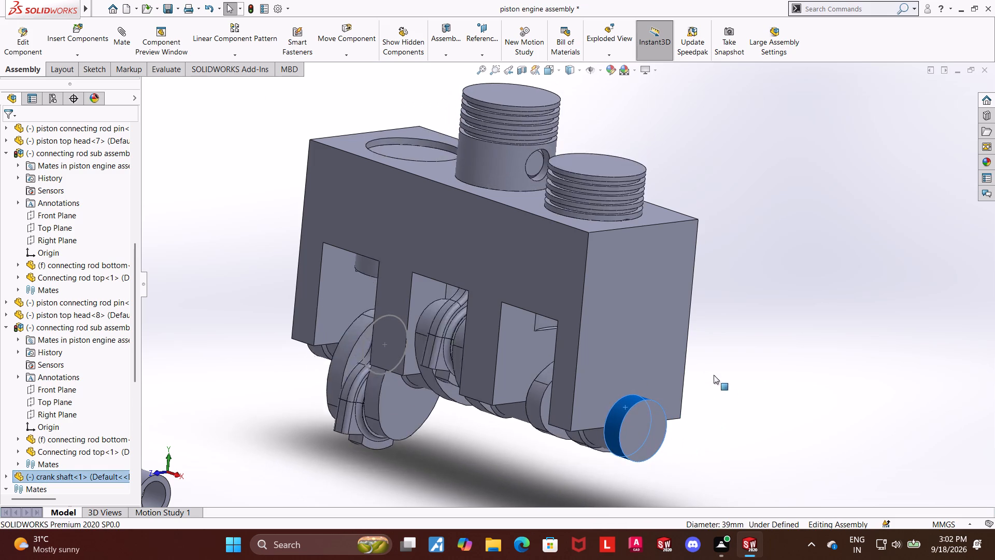
drag(714, 375, 633, 432)
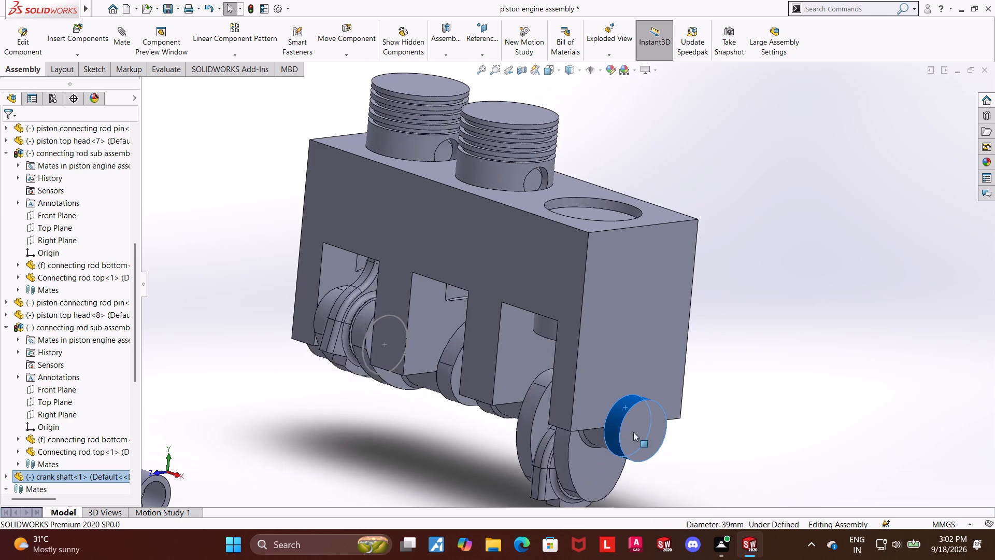
drag(633, 432, 642, 437)
scroll(596, 360, up, 4)
scroll(564, 212, down, 2)
scroll(632, 214, up, 2)
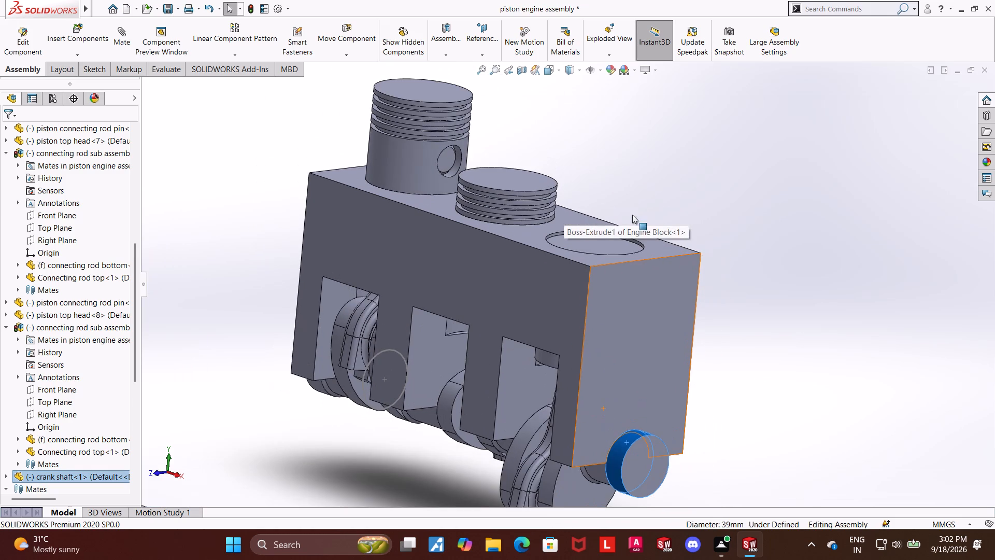
scroll(635, 188, down, 1)
click(789, 300)
Check the crank and piston motion from nearer the block's end by repeatedly rotating the crankshaft.
scroll(783, 301, up, 3)
scroll(693, 306, down, 2)
middle_drag(688, 315, 675, 317)
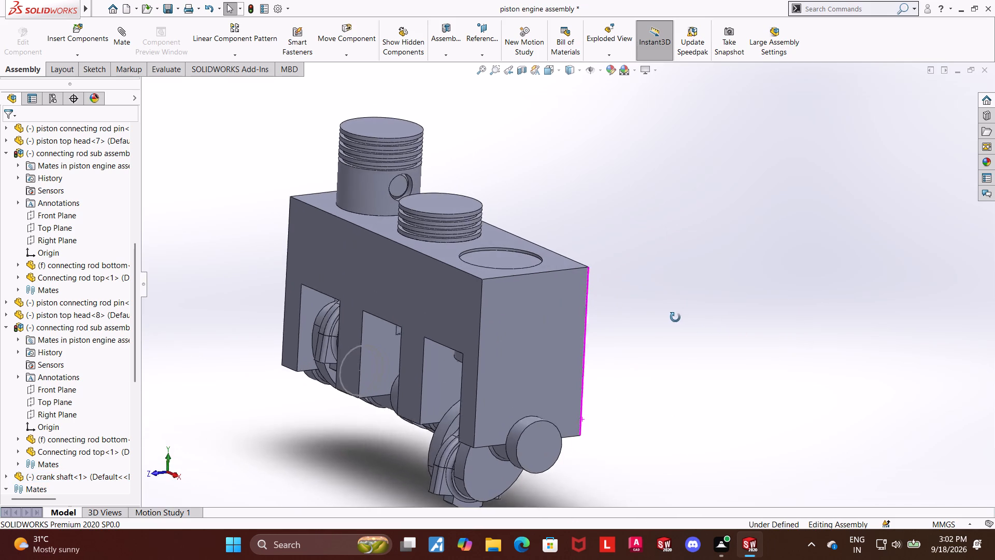
middle_drag(675, 317, 670, 312)
scroll(671, 311, up, 2)
scroll(637, 314, down, 1)
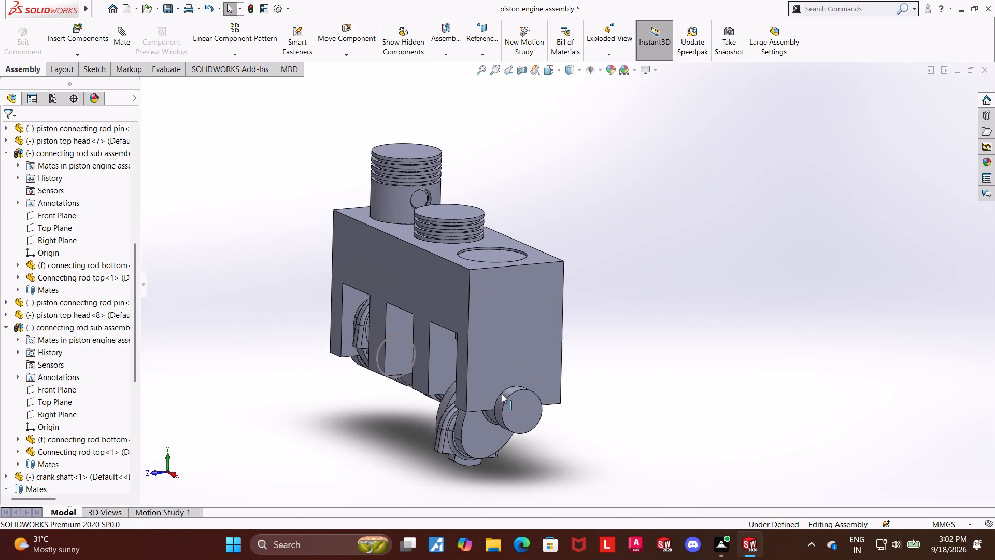
drag(502, 397, 529, 379)
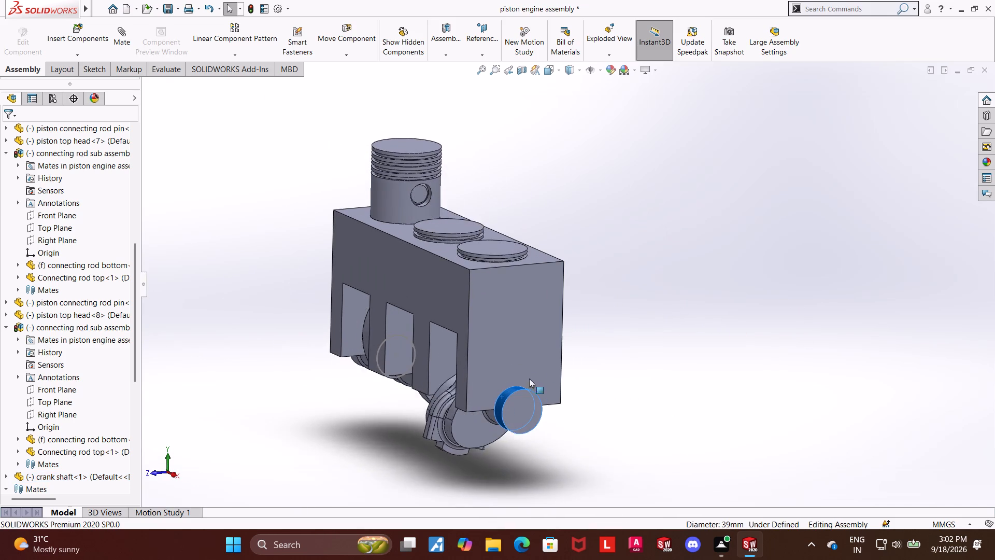
drag(529, 379, 519, 416)
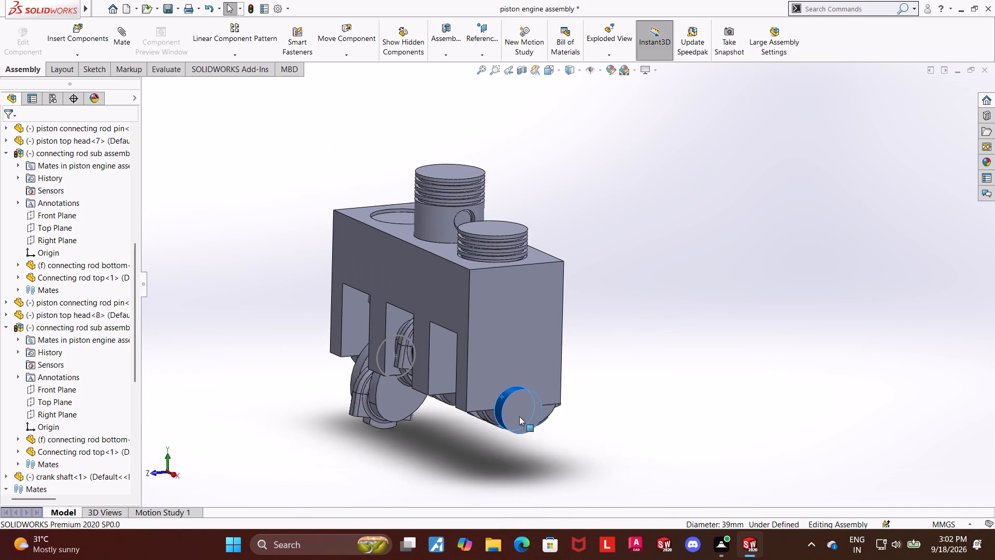
drag(519, 416, 533, 410)
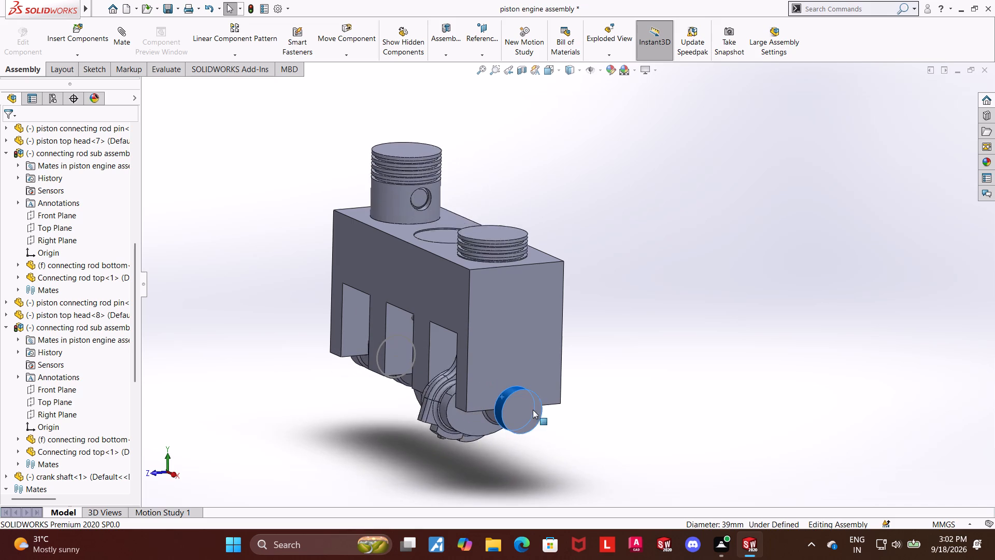
drag(533, 410, 513, 415)
click(718, 293)
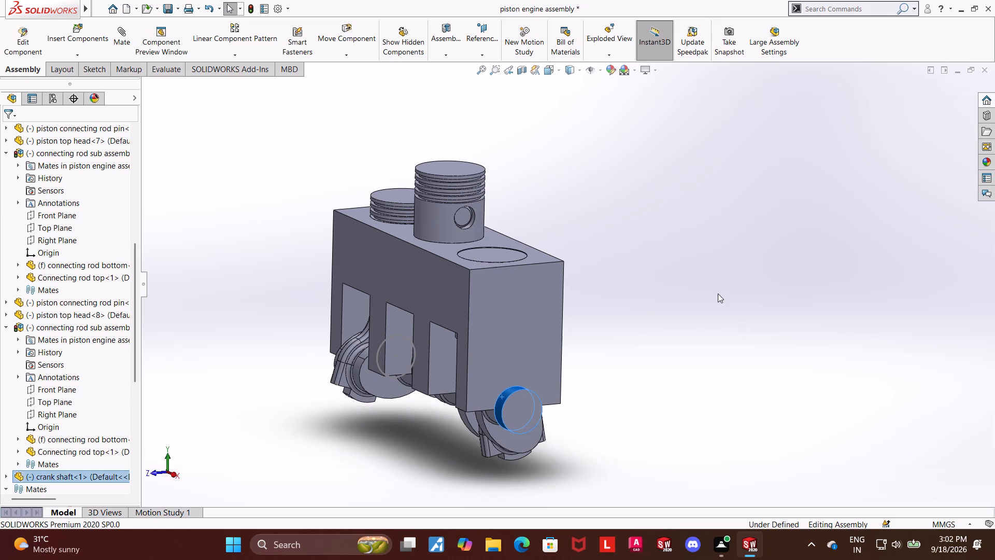
drag(509, 392, 520, 387)
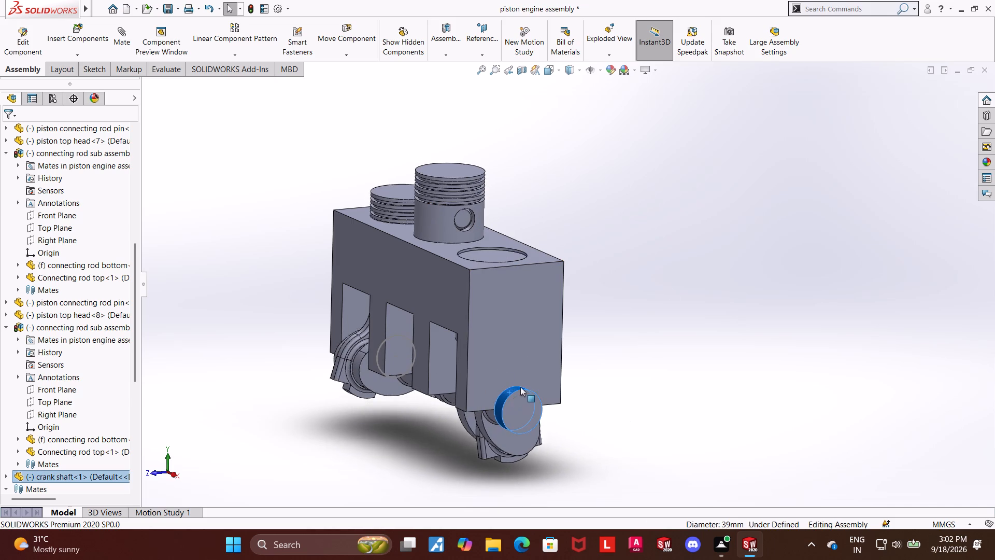
drag(520, 387, 492, 399)
click(597, 236)
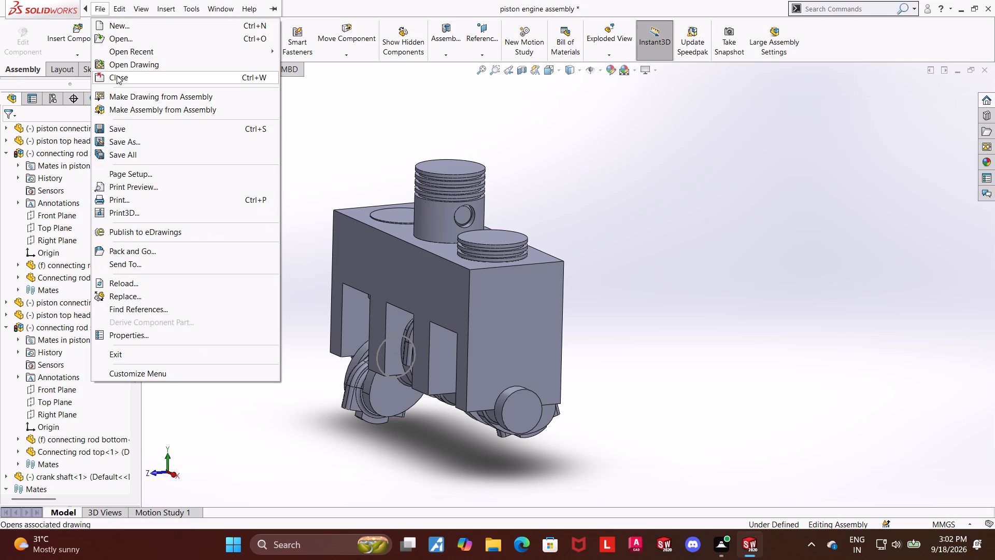
Rebuild and save the piston engine assembly under its existing name in Downloads, replacing the earlier file.
click(133, 142)
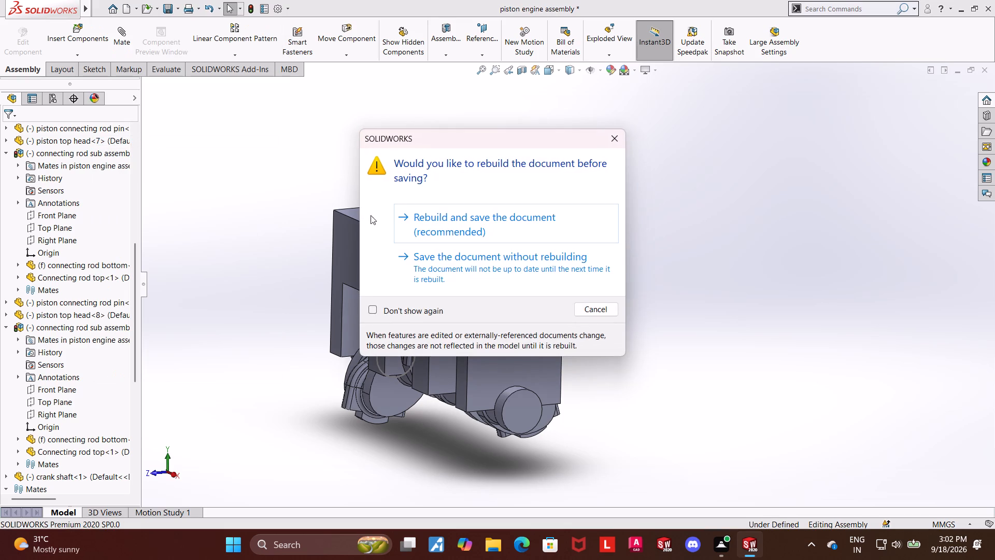
click(420, 221)
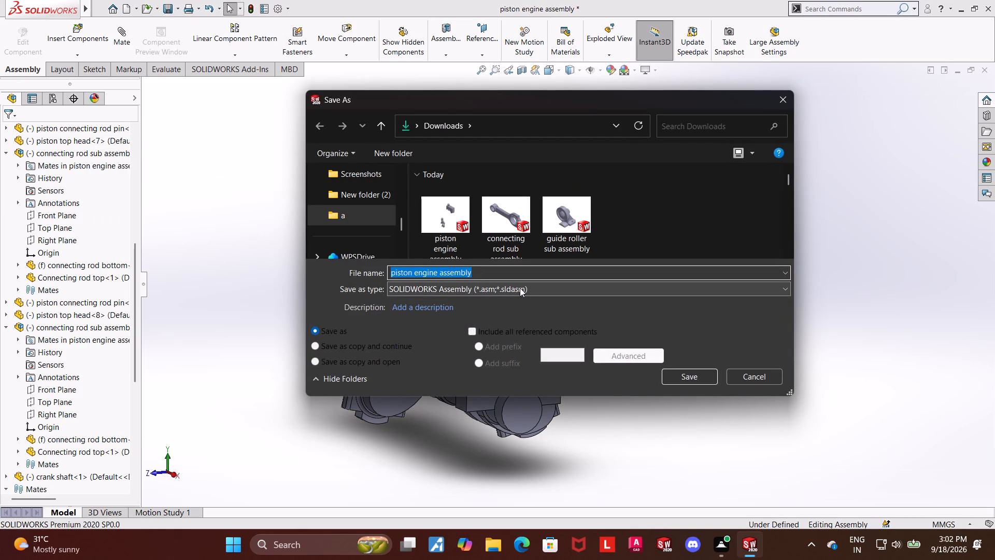
click(696, 376)
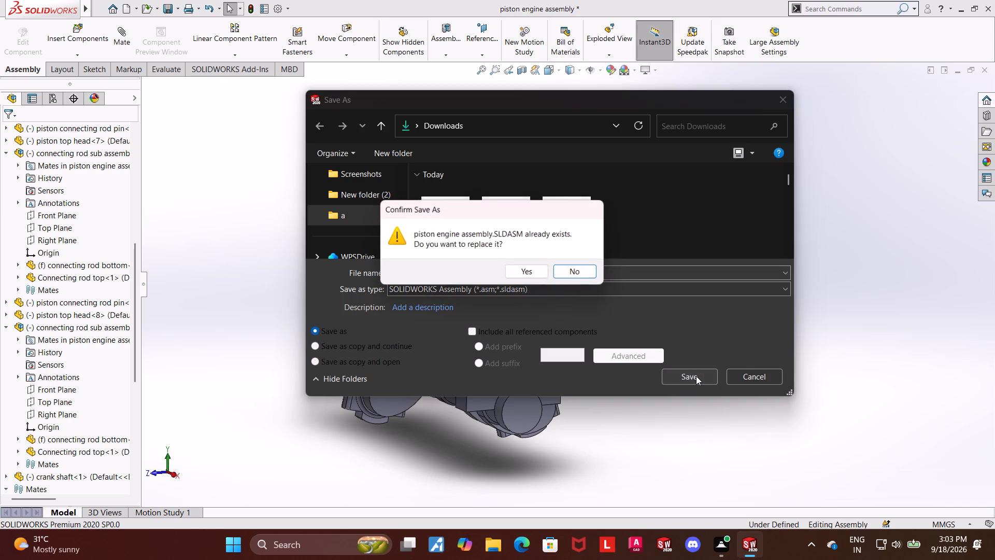
click(526, 274)
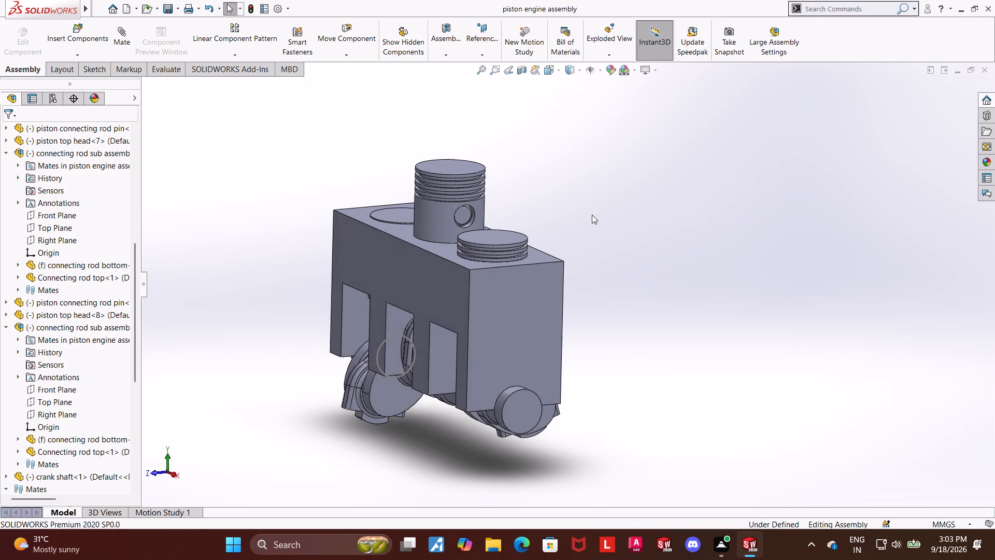
Export the piston engine assembly to Downloads as an Adobe PDF named piston engine assembly.
scroll(592, 215, up, 5)
scroll(601, 223, down, 1)
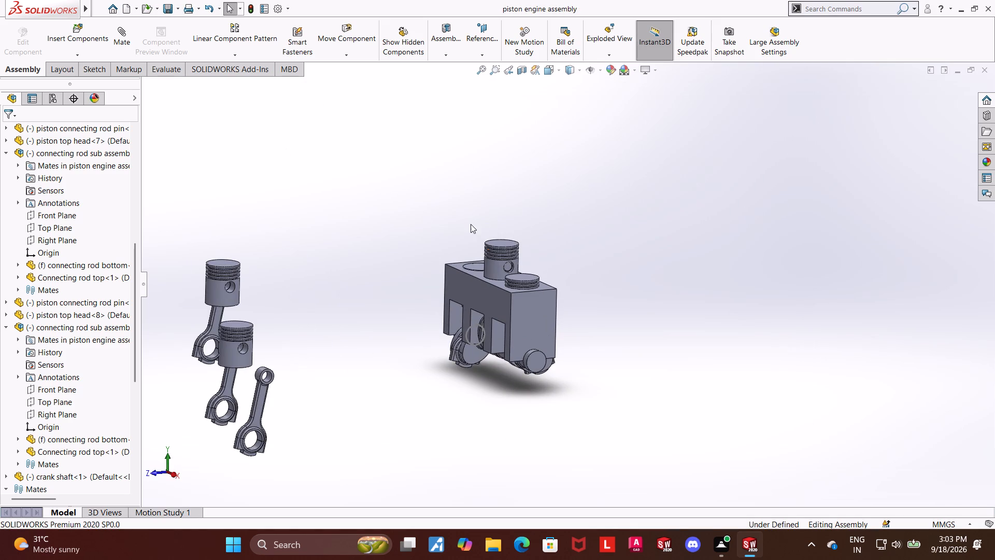
scroll(486, 249, down, 1)
scroll(568, 342, down, 3)
middle_drag(638, 327, 556, 323)
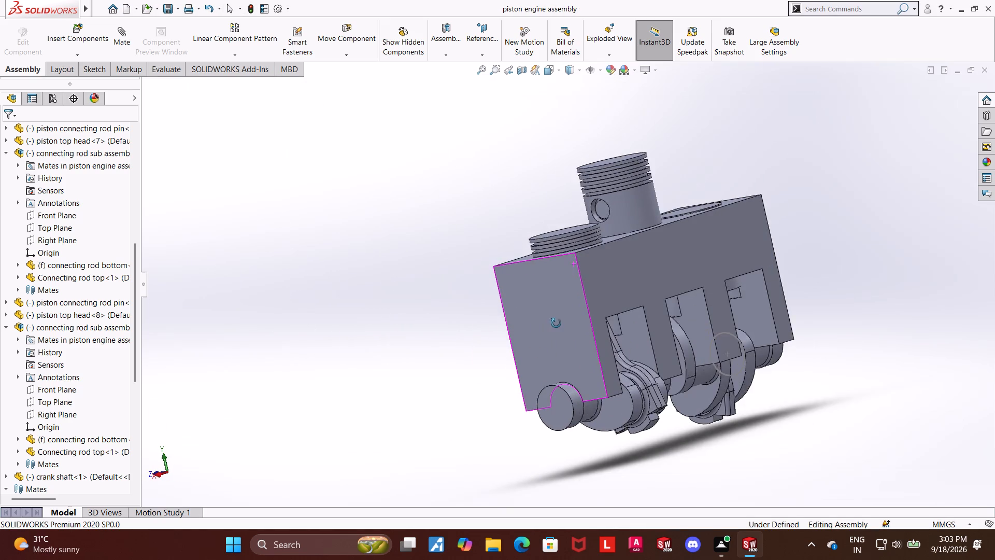
middle_drag(556, 323, 522, 372)
scroll(864, 153, down, 1)
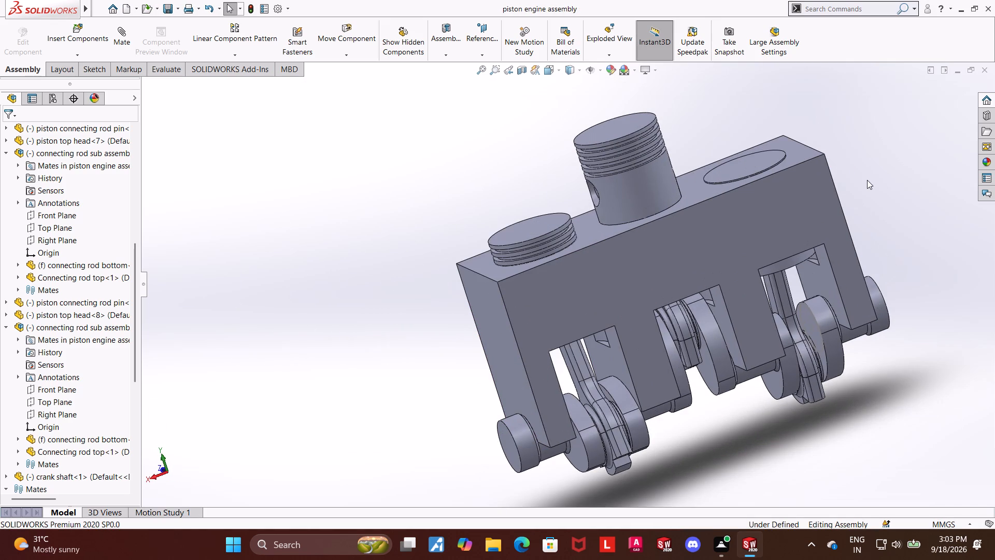
scroll(864, 164, up, 3)
middle_drag(773, 191, 780, 213)
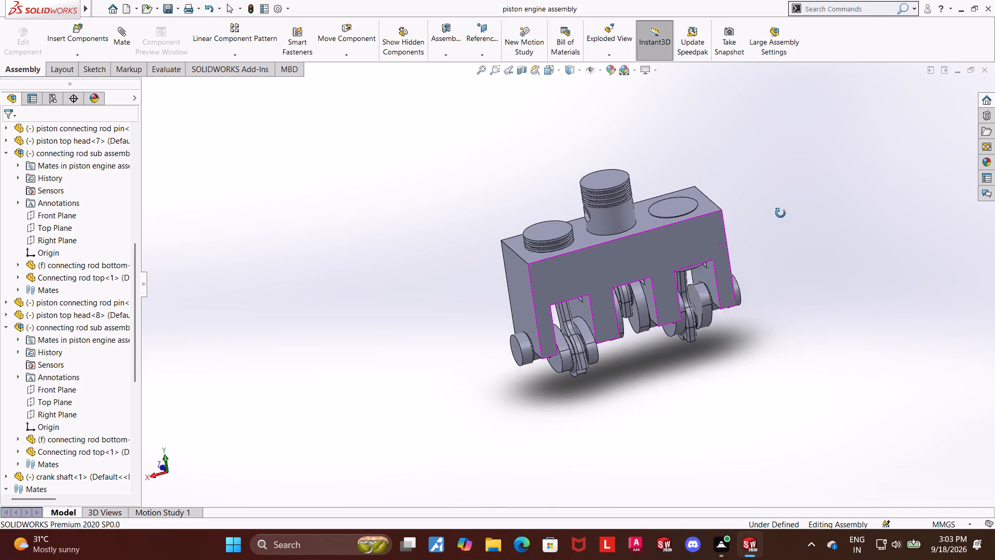
middle_drag(780, 213, 780, 200)
scroll(762, 228, down, 2)
scroll(500, 284, down, 1)
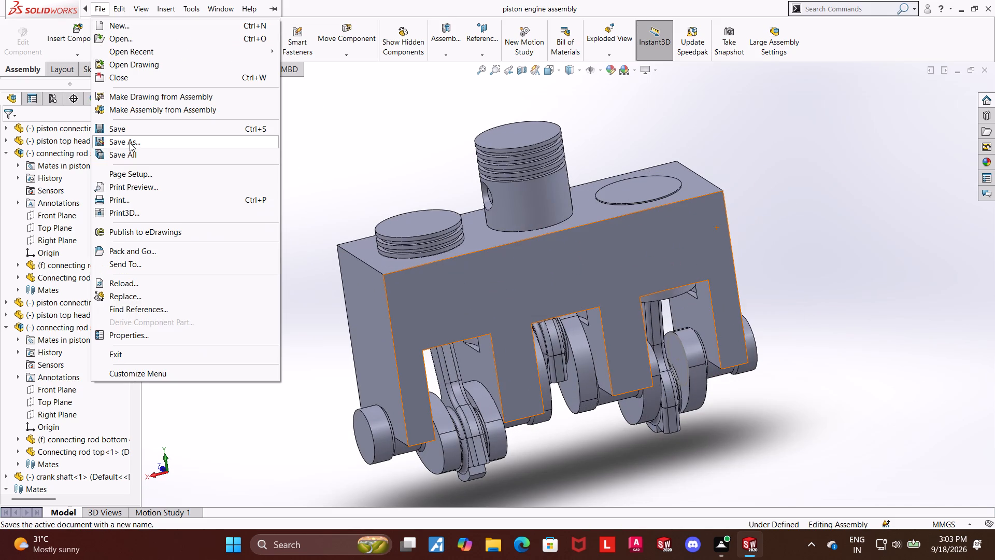
double_click(130, 143)
click(426, 292)
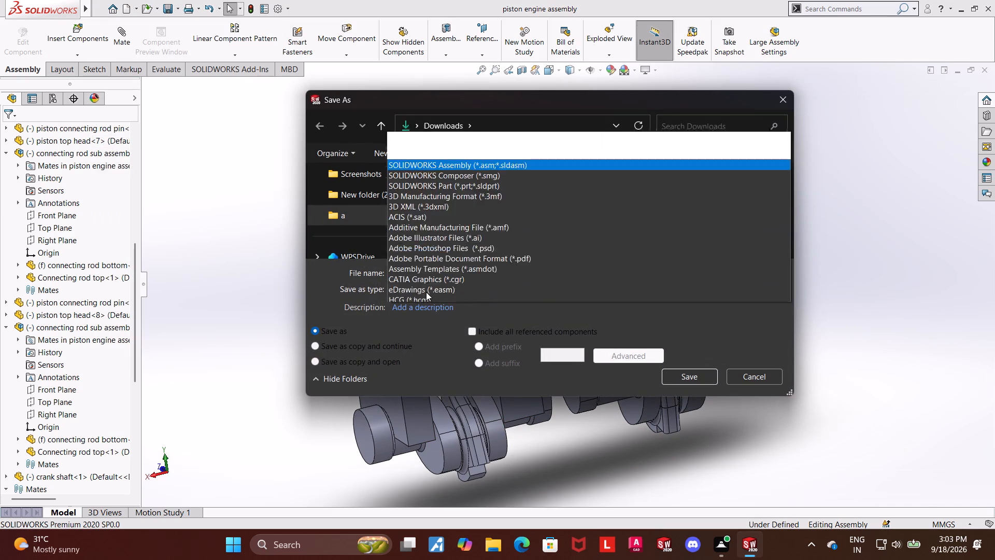
click(492, 98)
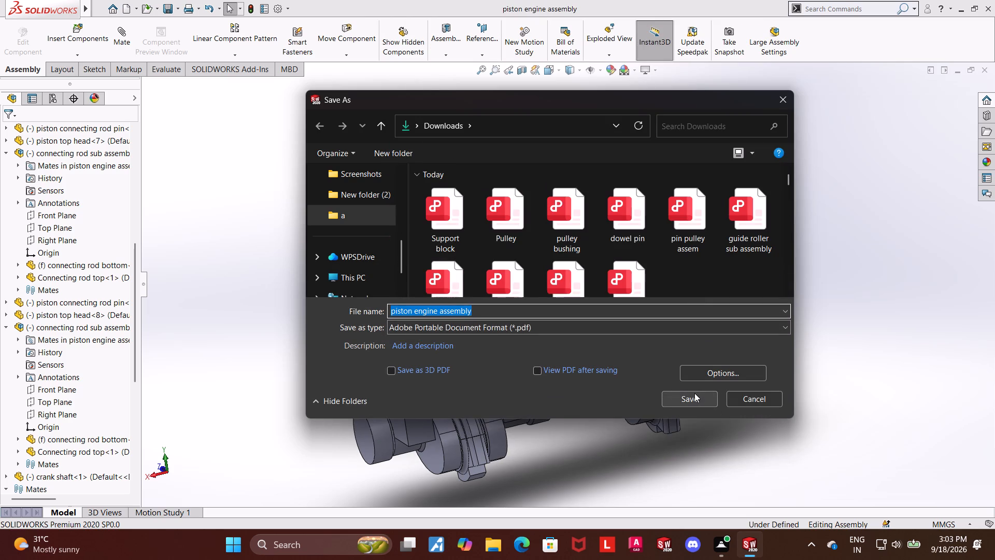
click(694, 393)
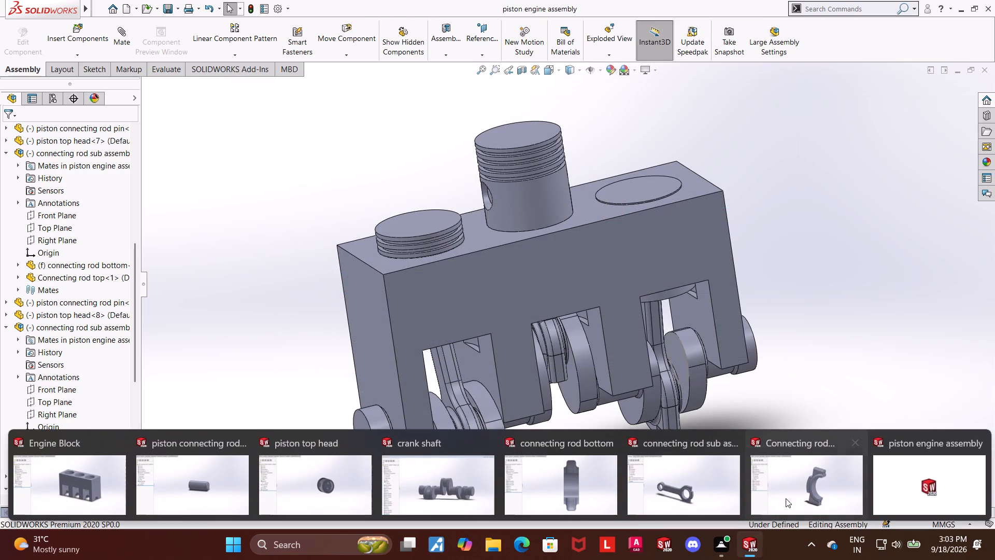
Switch to the Connecting rod top part and save a PDF copy in Downloads, replacing the existing PDF.
click(830, 478)
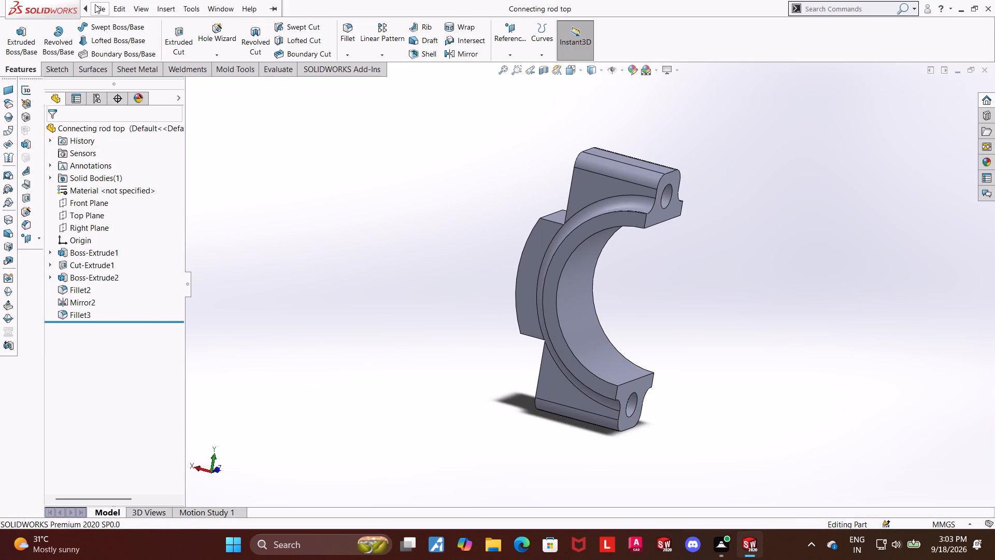
click(136, 137)
click(445, 249)
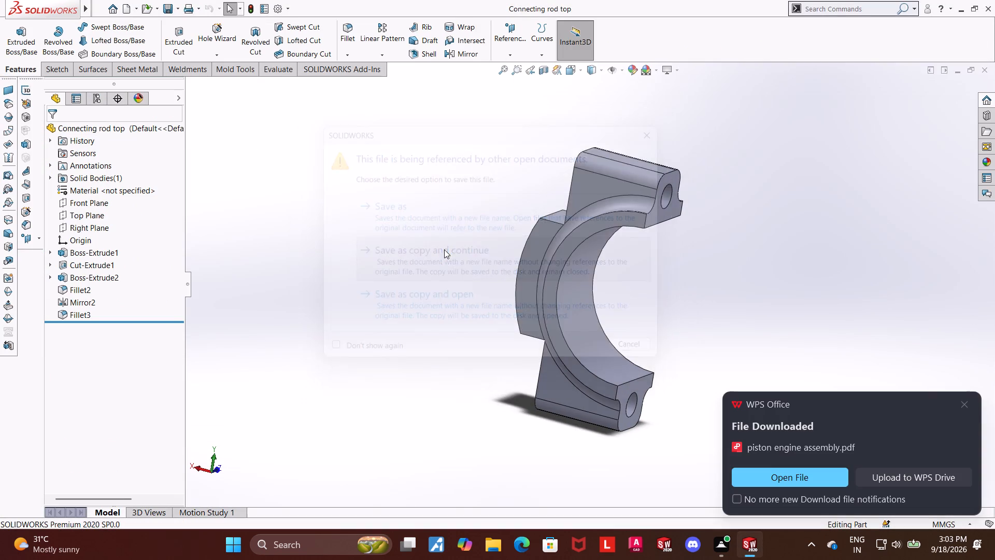
click(475, 293)
click(507, 83)
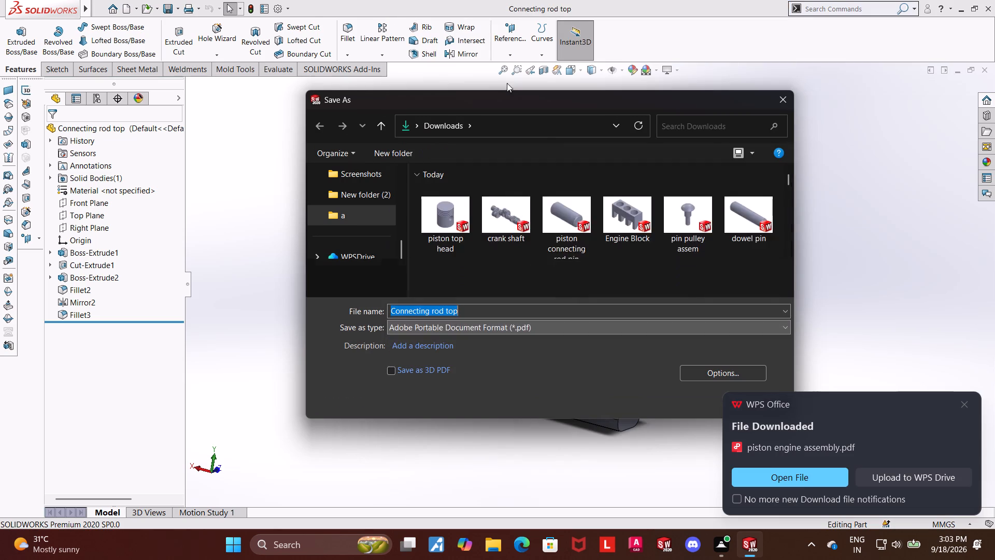
click(687, 403)
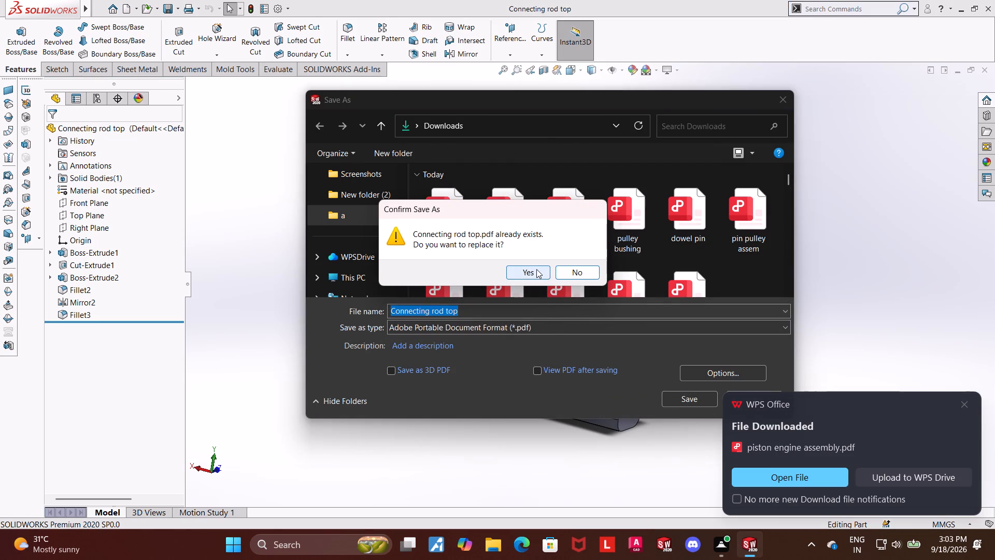
click(536, 269)
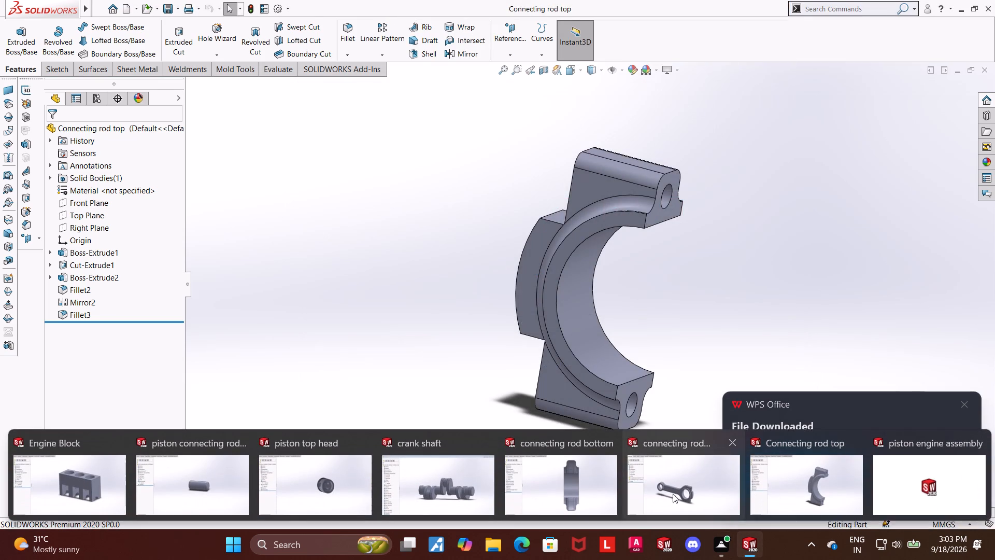
Switch to the connecting rod sub assembly and save a copy of it as a PDF in Downloads.
click(694, 490)
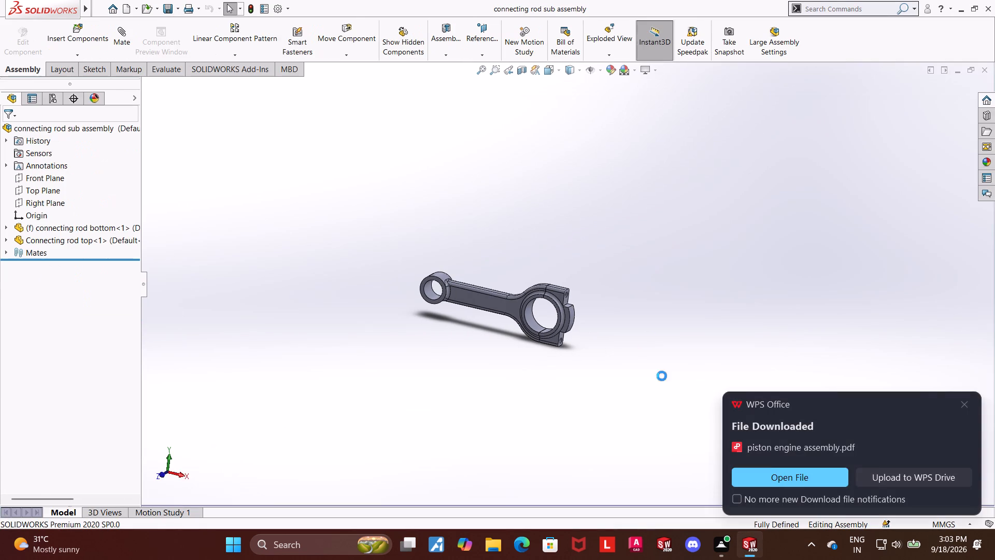
click(964, 380)
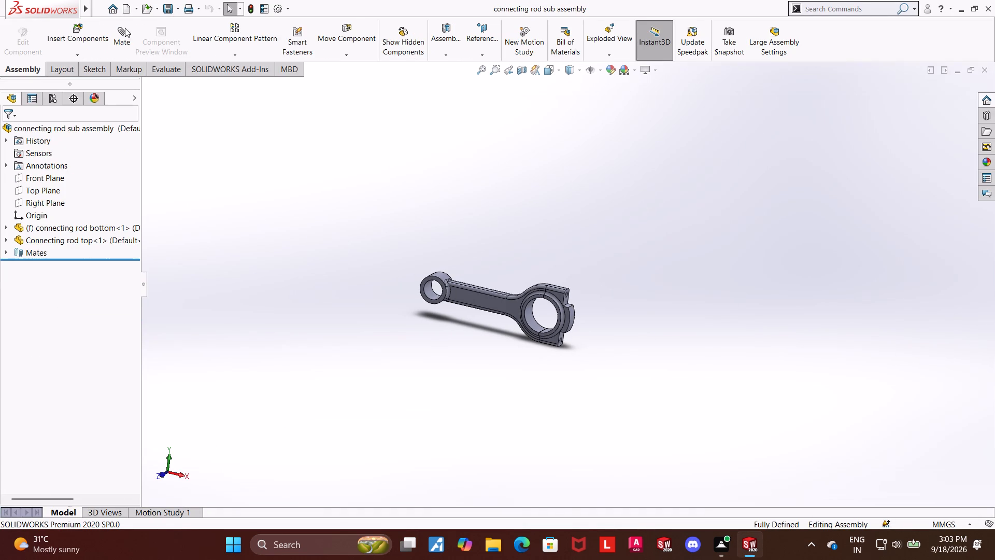
click(135, 147)
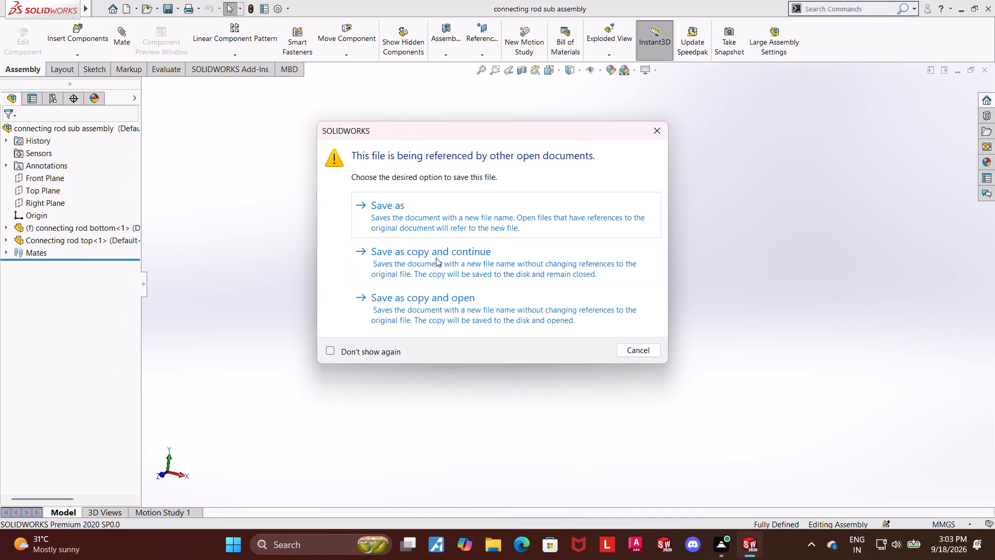
click(436, 258)
click(506, 289)
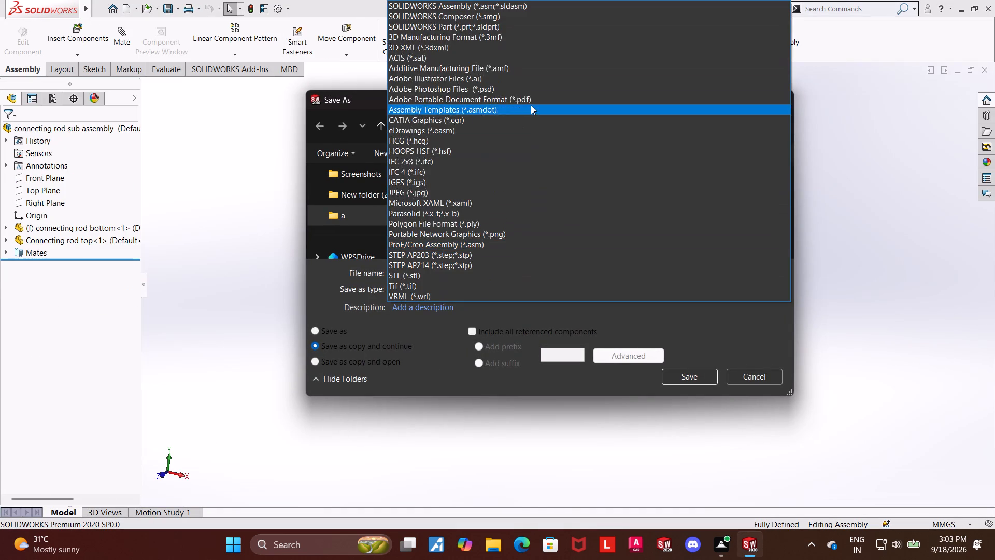
click(530, 99)
click(688, 395)
click(530, 276)
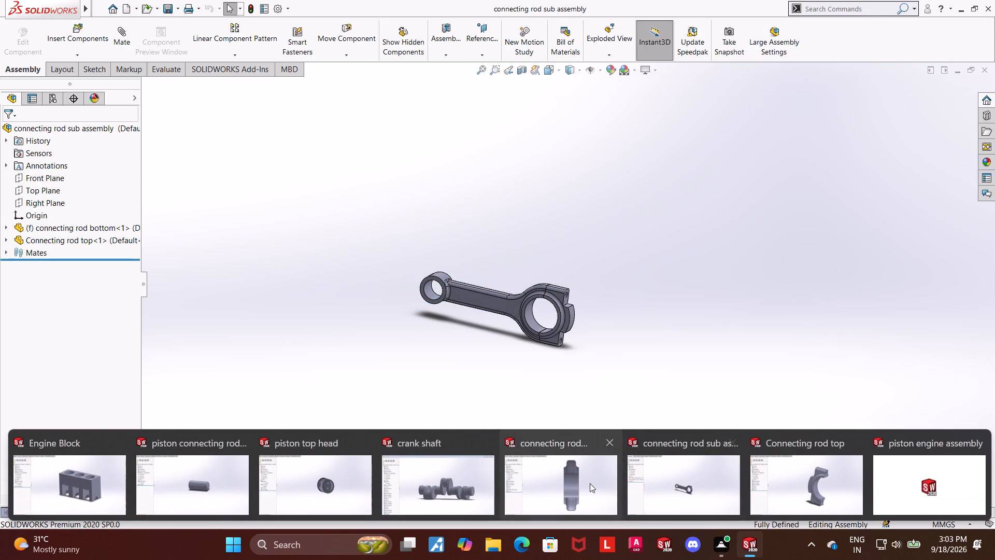
Switch to the Engine Block part and save a copy of it as a PDF in Downloads.
click(56, 474)
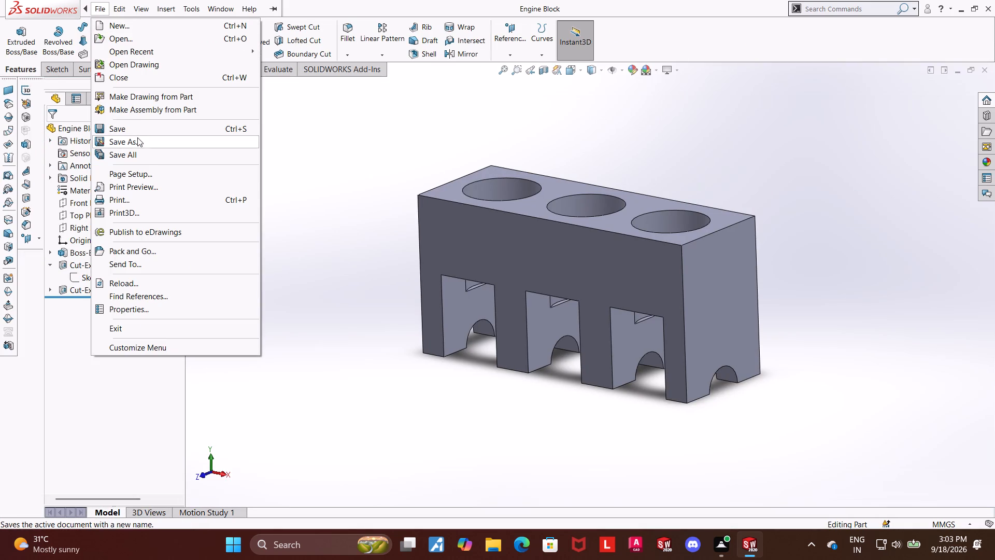
click(137, 137)
click(410, 265)
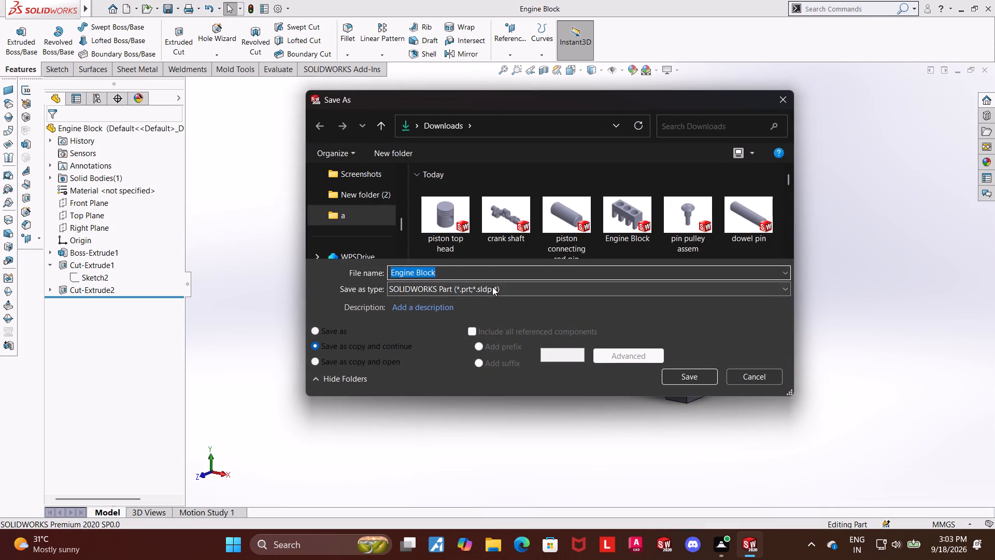
click(492, 287)
click(527, 77)
click(680, 401)
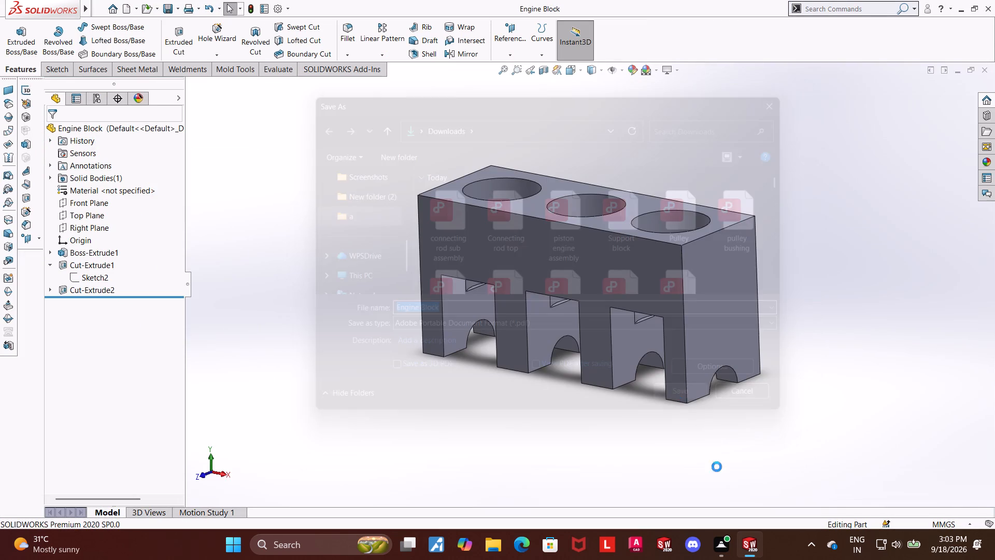
Switch to the piston connecting rod pin part and save a copy of it as a PDF.
click(210, 483)
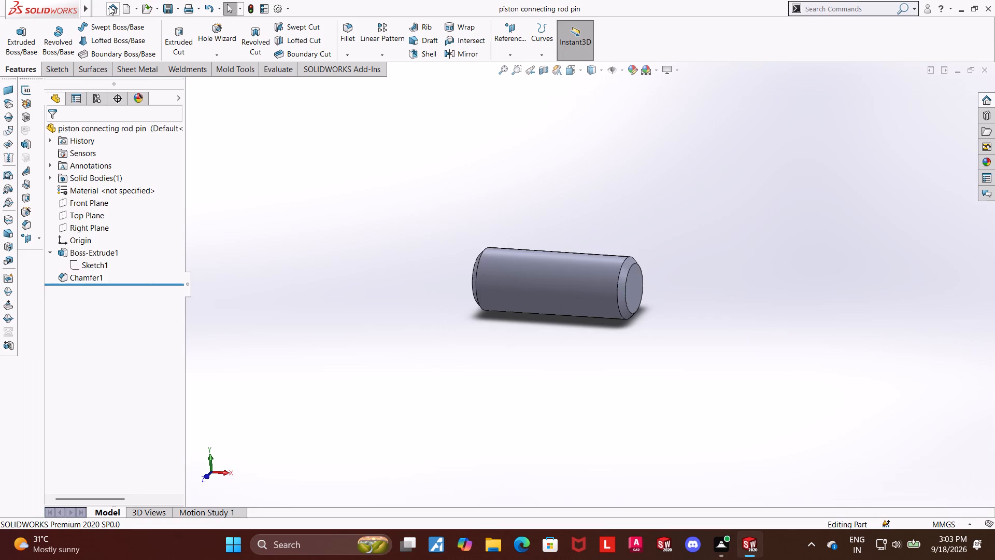
click(138, 146)
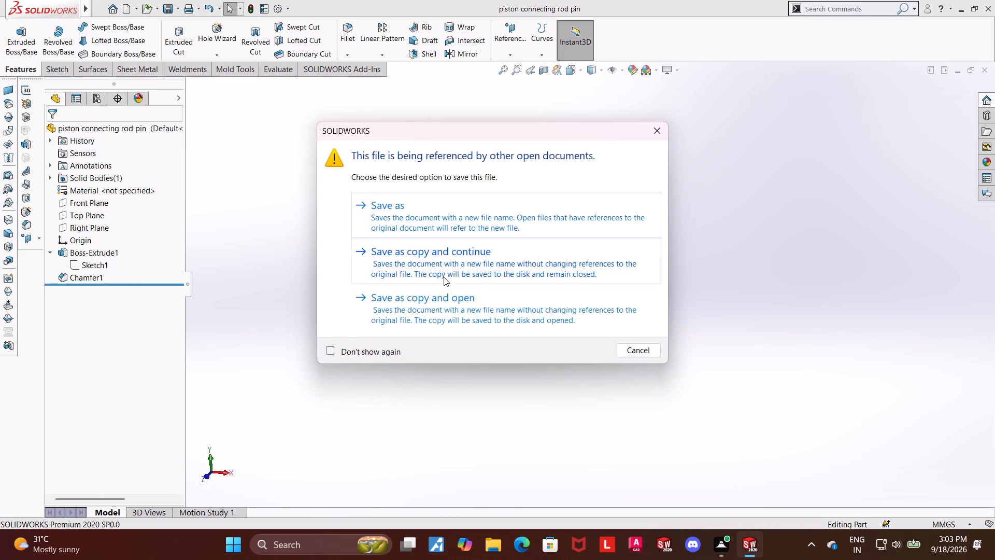
click(444, 277)
click(443, 290)
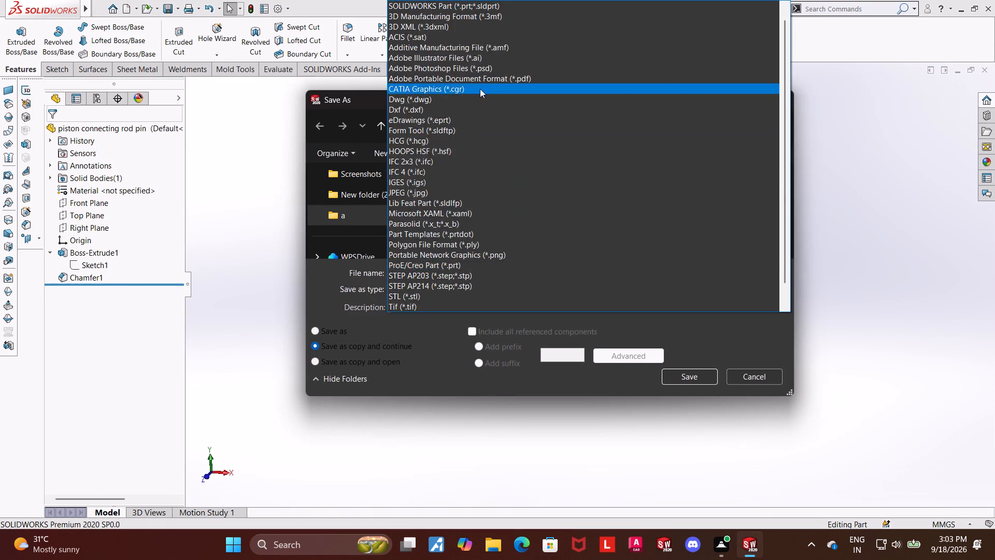
click(481, 77)
click(682, 399)
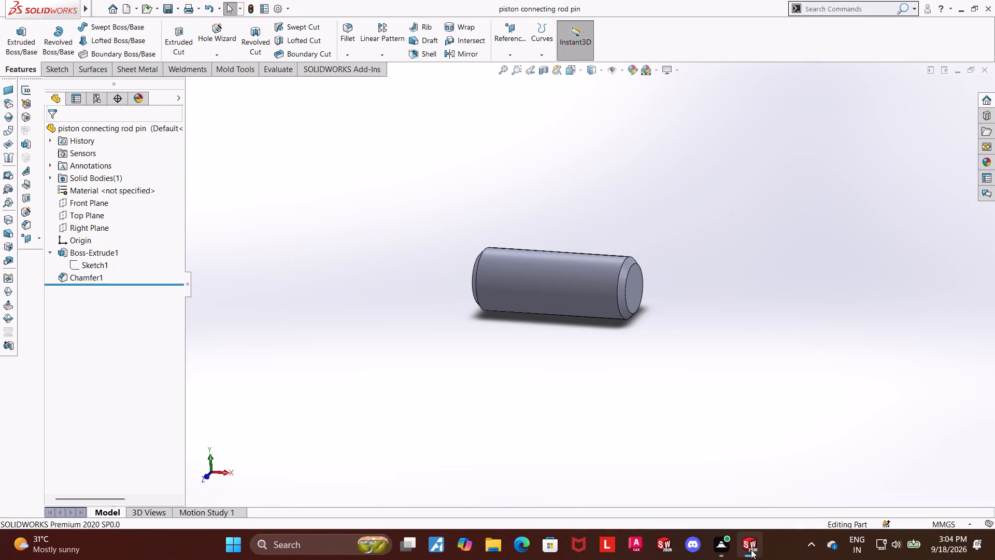
Switch to the piston top head part and save a copy of it as a PDF.
click(320, 487)
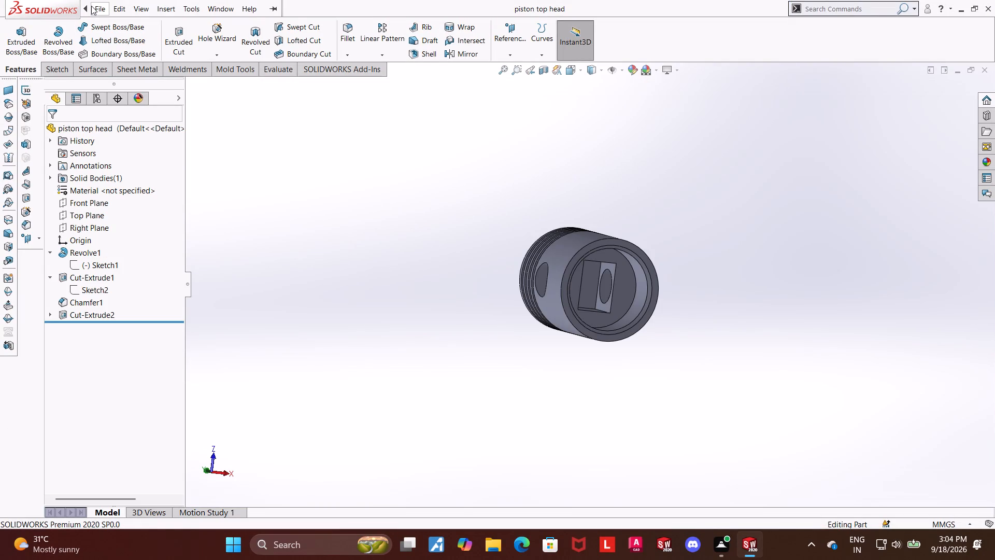
click(134, 141)
click(434, 256)
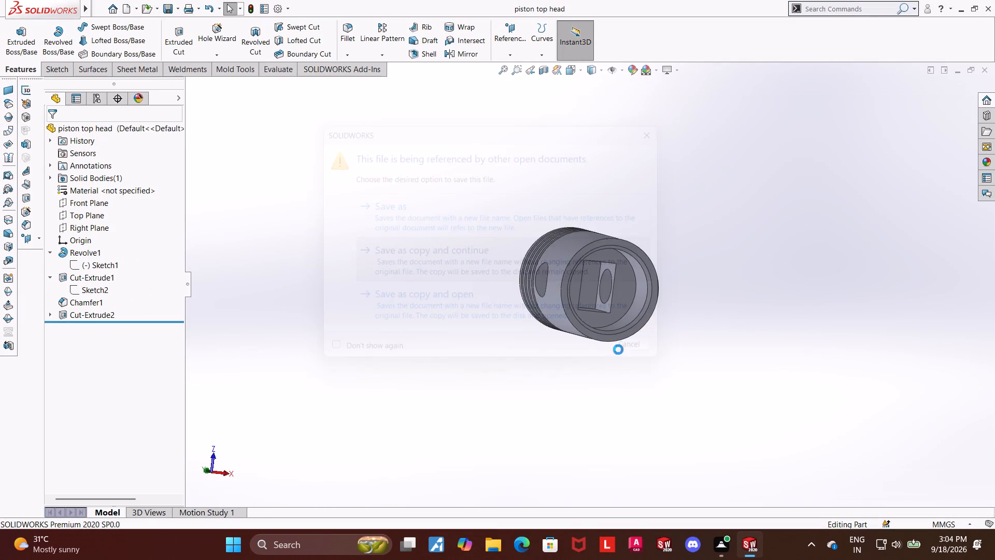
click(467, 291)
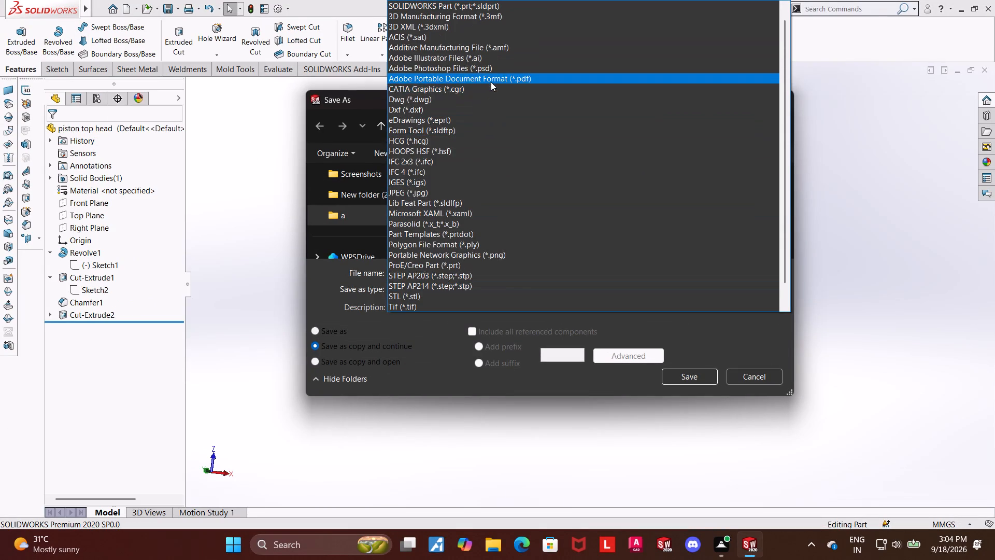
click(491, 81)
click(686, 400)
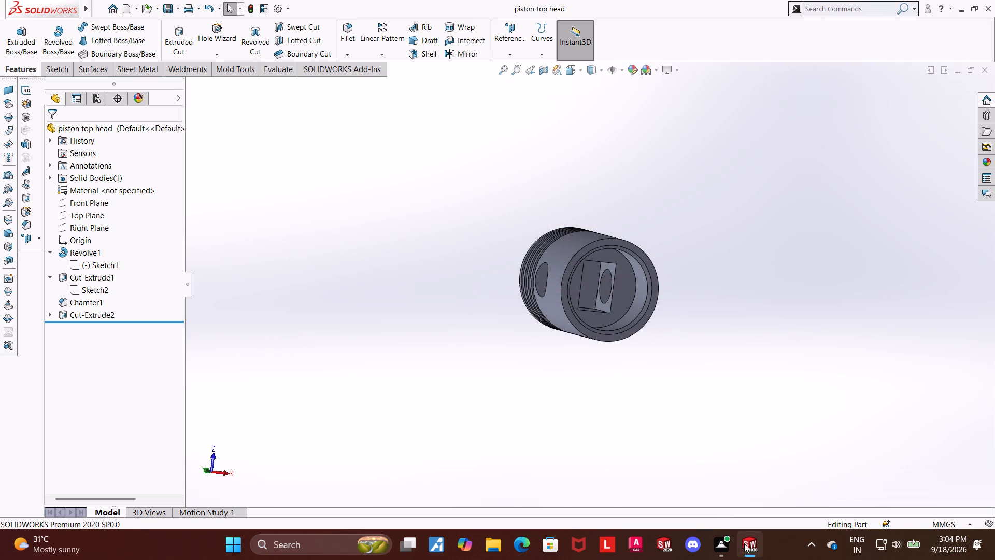
Switch to the crank shaft part and save a copy of it as a PDF in Downloads.
click(444, 504)
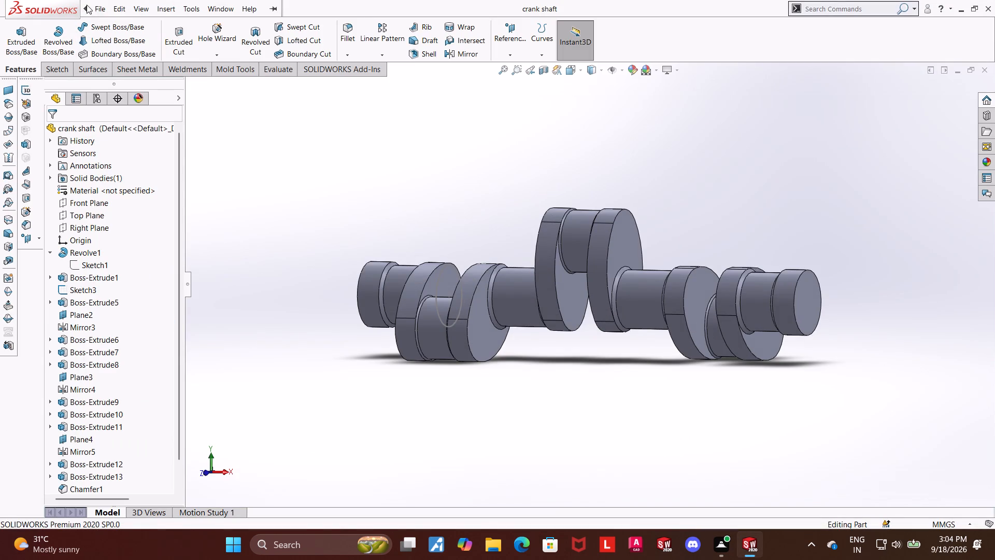
click(130, 142)
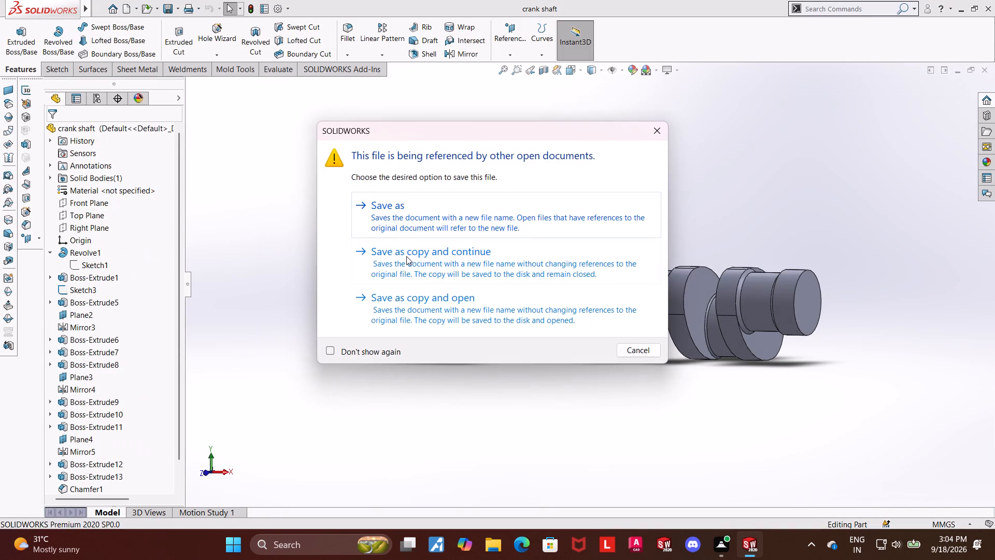
click(406, 256)
click(473, 293)
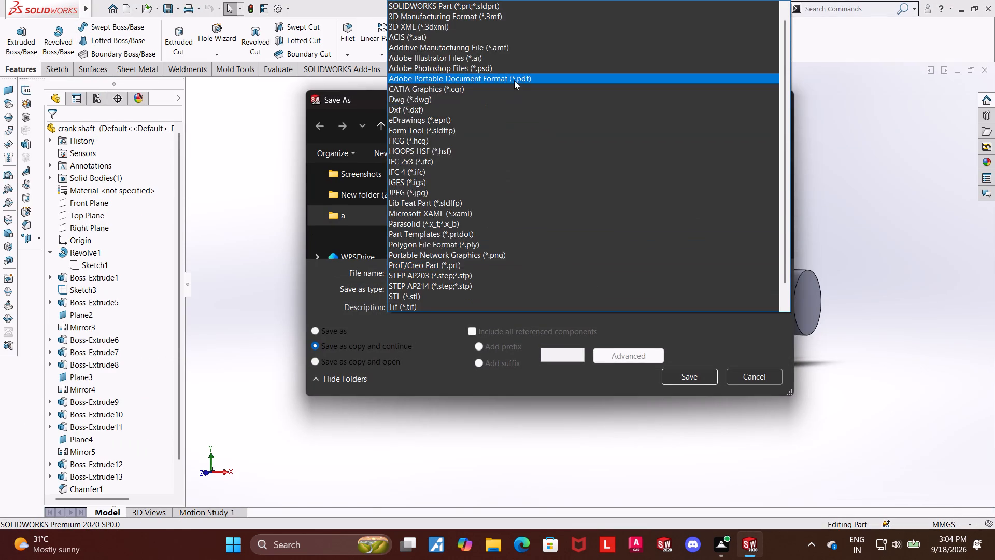
click(514, 80)
click(690, 399)
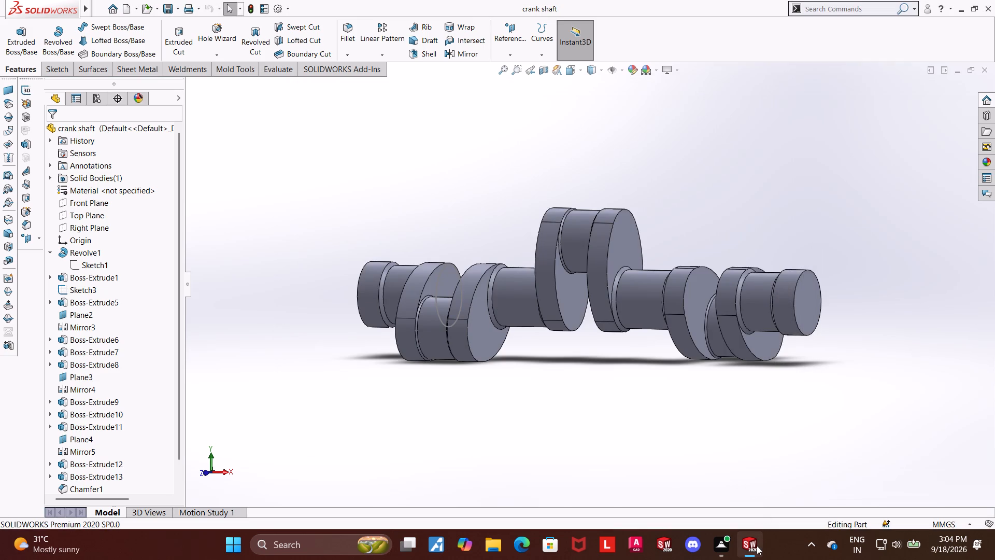
Switch to the piston top head part and replace its existing PDF in Downloads with a copy showing the piston upright, crown on top.
click(332, 484)
middle_drag(705, 208, 705, 222)
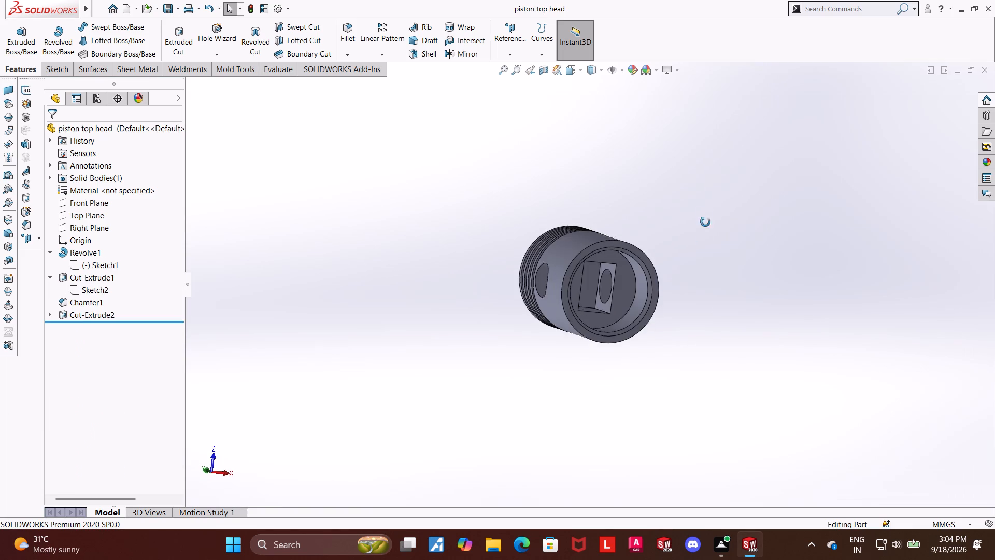
middle_drag(705, 222, 774, 431)
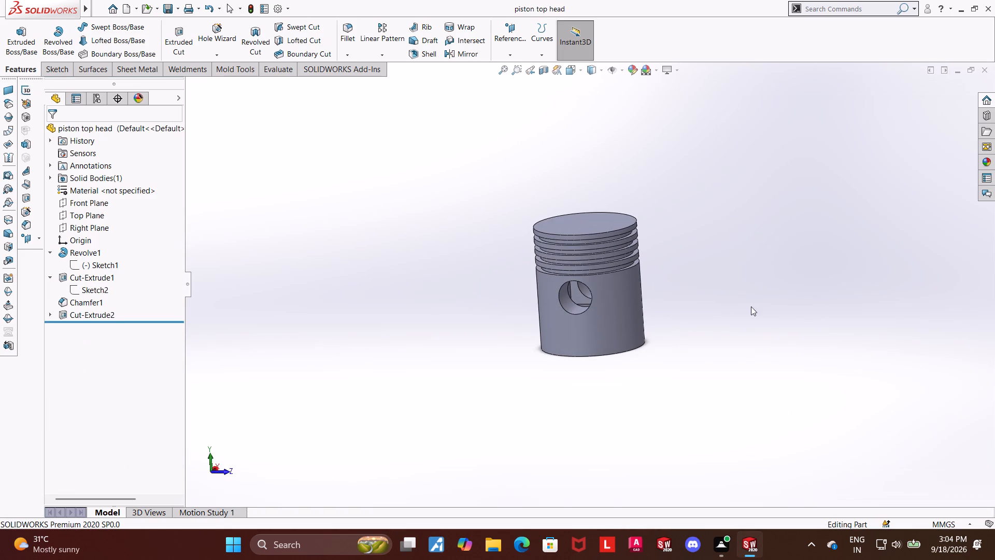
middle_drag(753, 301, 739, 329)
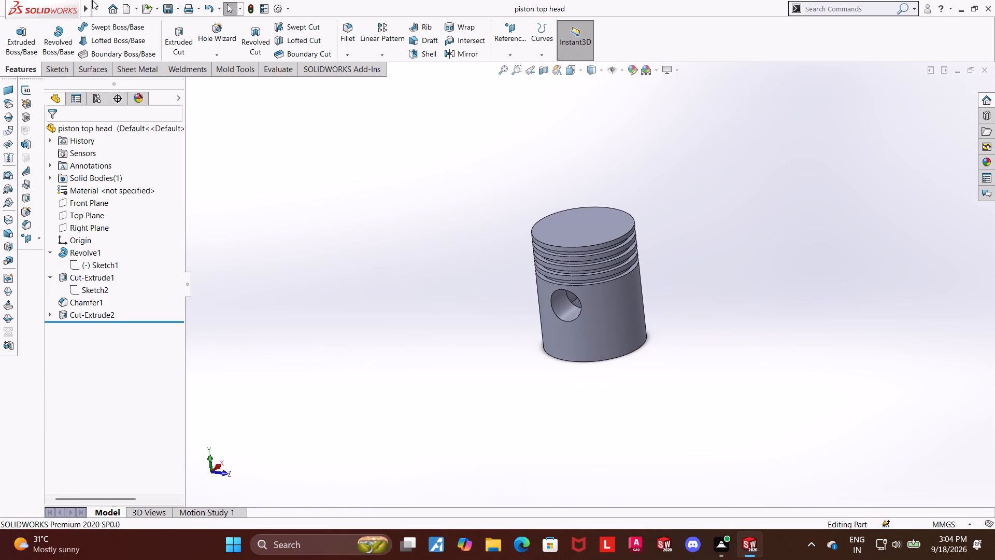
click(130, 137)
click(407, 256)
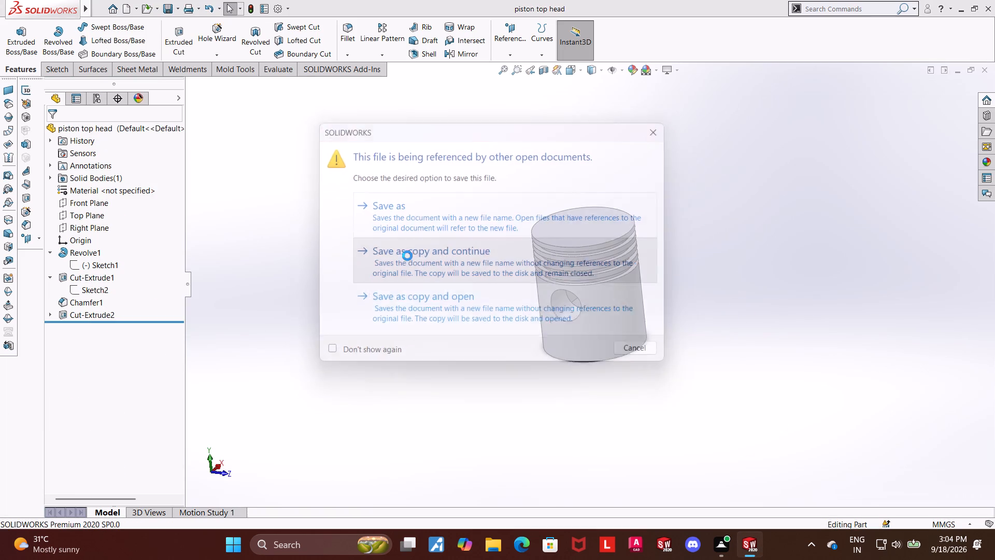
click(444, 292)
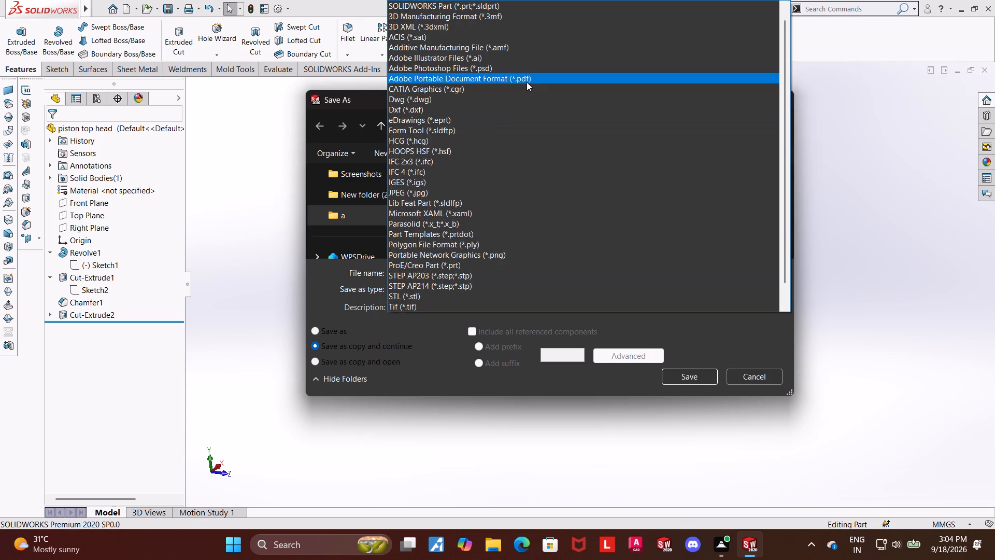
click(527, 82)
click(697, 394)
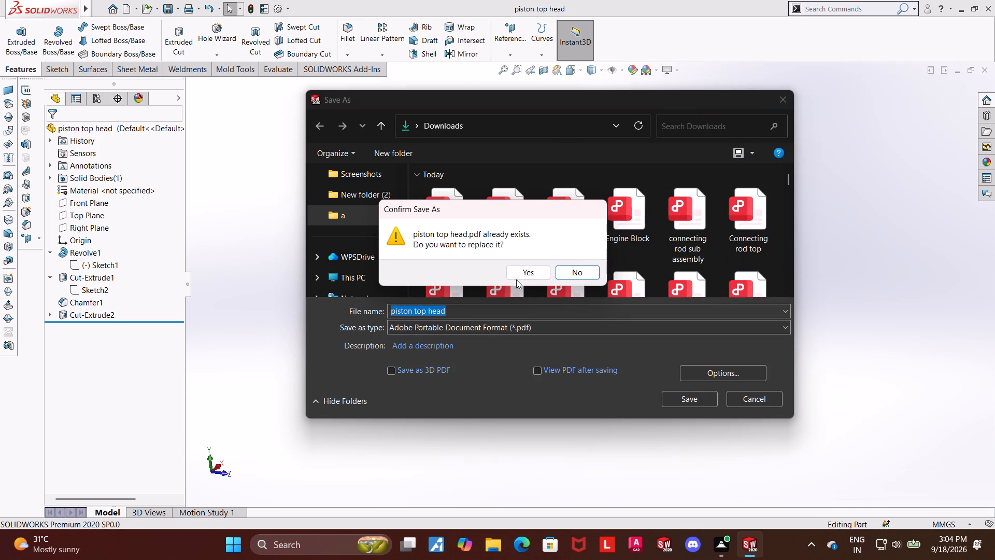
click(516, 272)
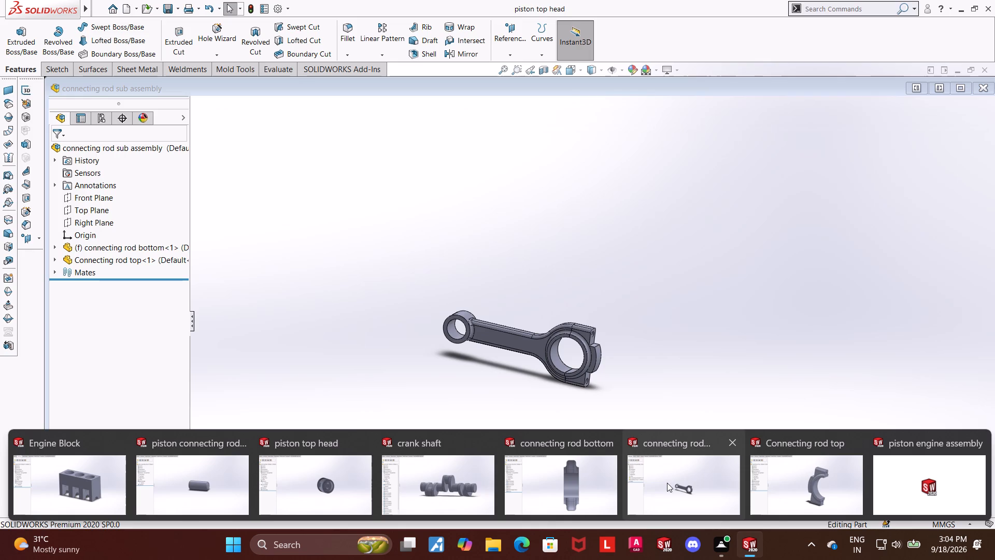
Go through the open documents and switch back to the piston engine assembly.
click(333, 500)
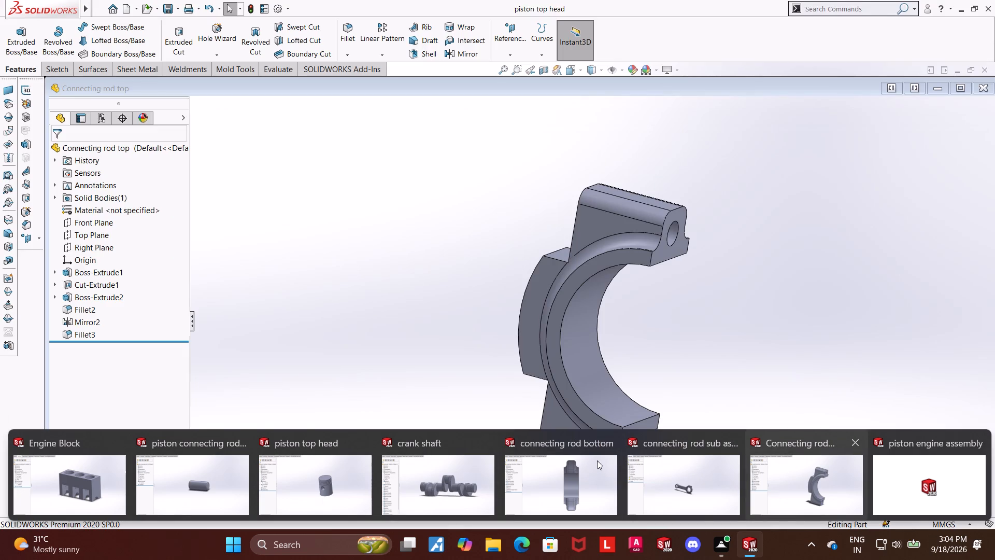
click(933, 484)
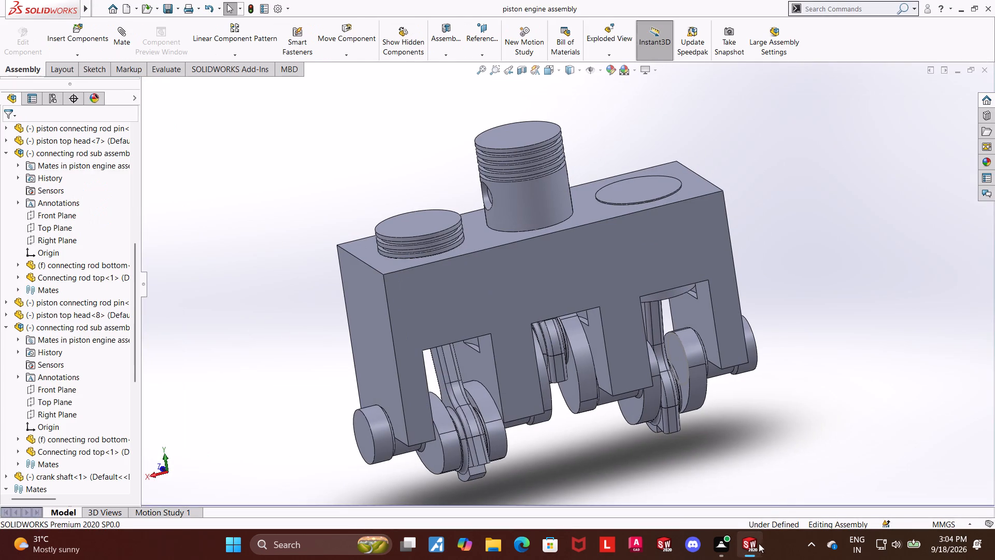